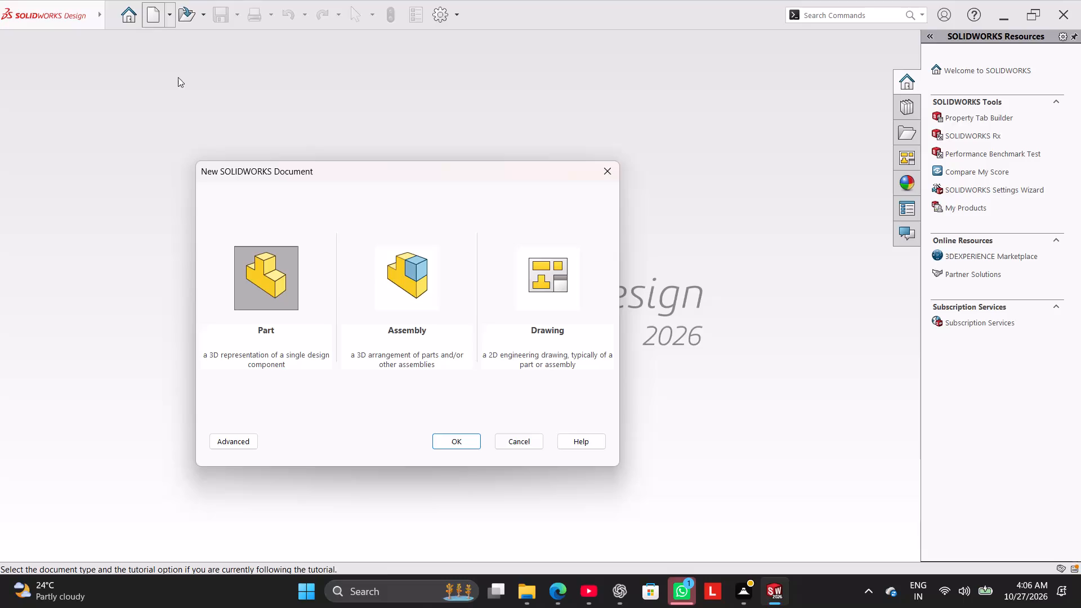
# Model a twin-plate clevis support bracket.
# Create a new part document.
pyautogui.click(451, 439)
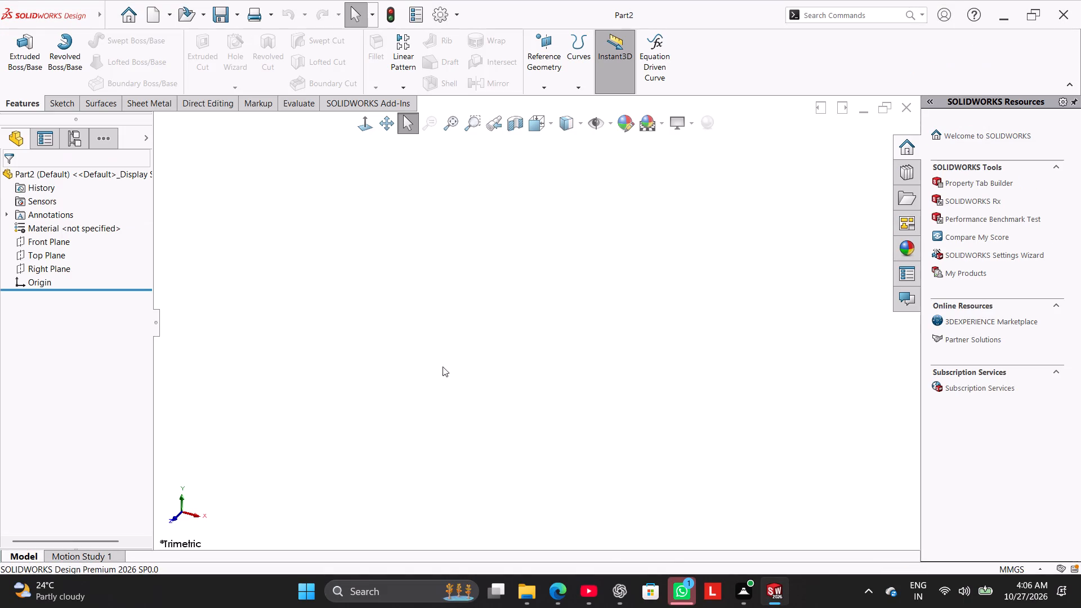
# Start a new sketch on the Right Plane.
pyautogui.click(55, 100)
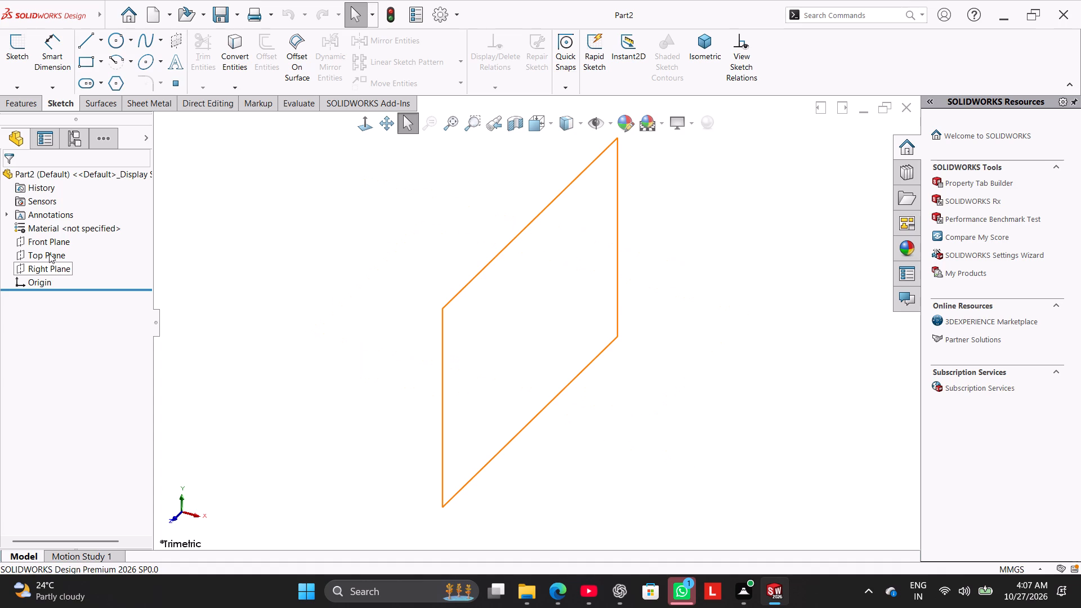
pyautogui.click(53, 267)
pyautogui.click(69, 249)
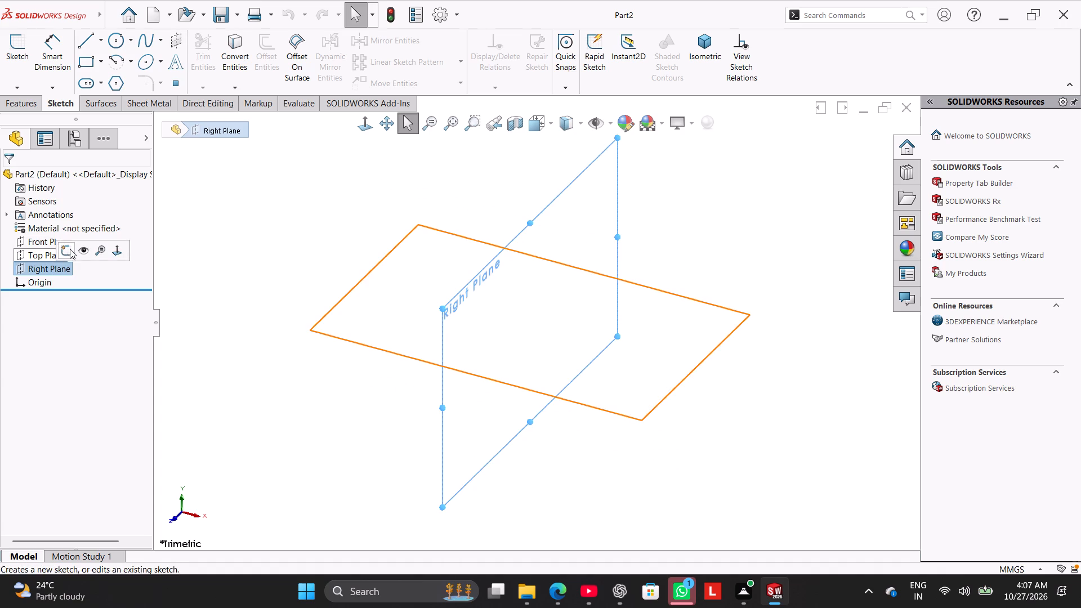
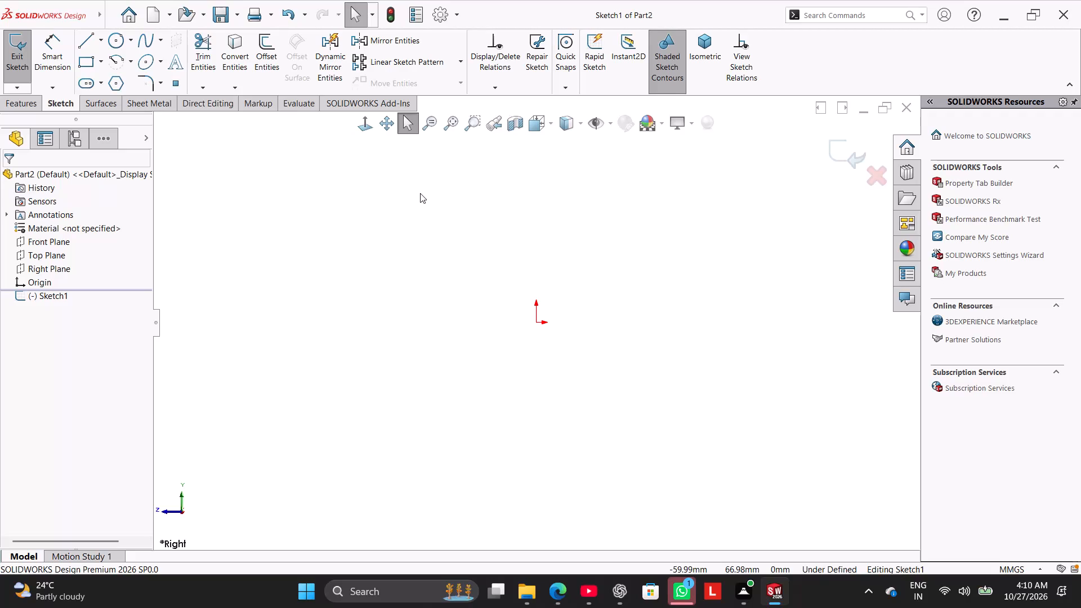
# Sketch a vertical line about 139 mm long passing through the origin.
pyautogui.click(89, 46)
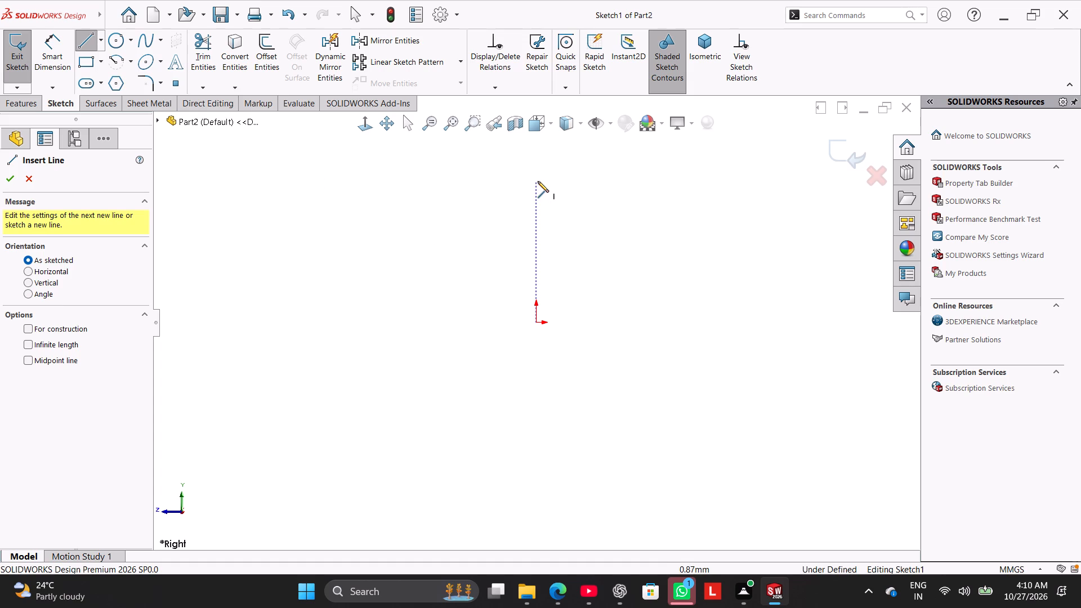
pyautogui.click(538, 181)
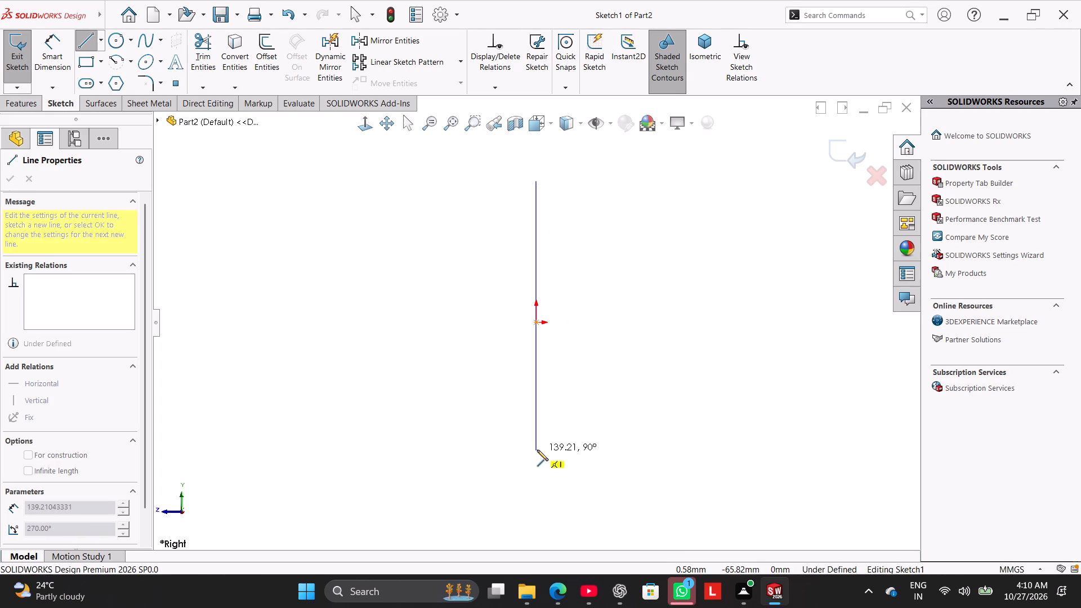
pyautogui.click(537, 450)
pyautogui.rightClick(580, 382)
pyautogui.click(600, 392)
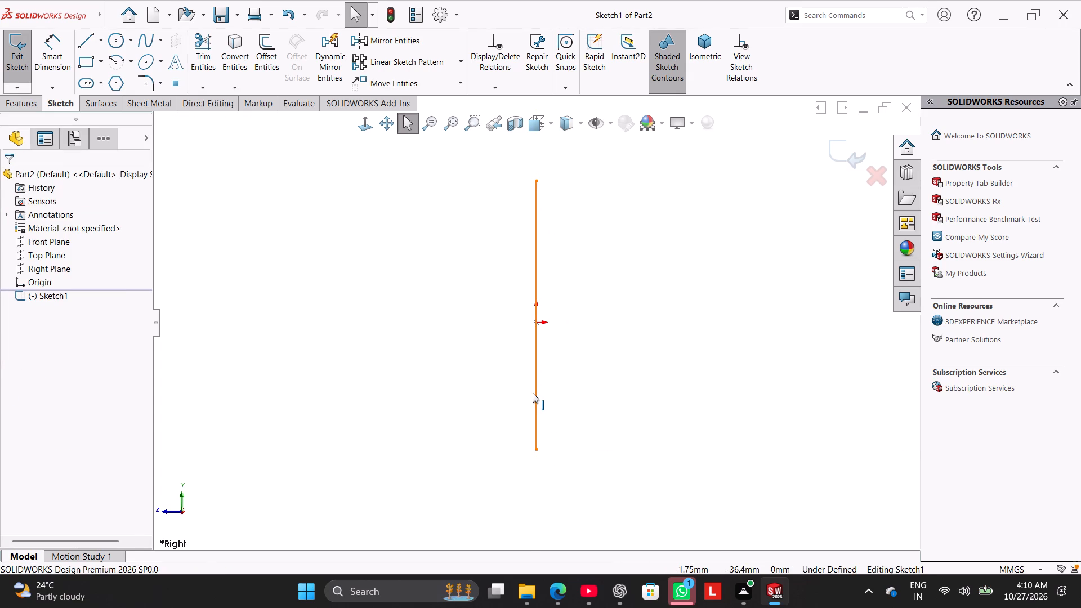
# Add a Midpoint relation between the vertical line and the origin.
pyautogui.keyDown('ctrl'); pyautogui.click(533, 385); pyautogui.keyUp('ctrl')
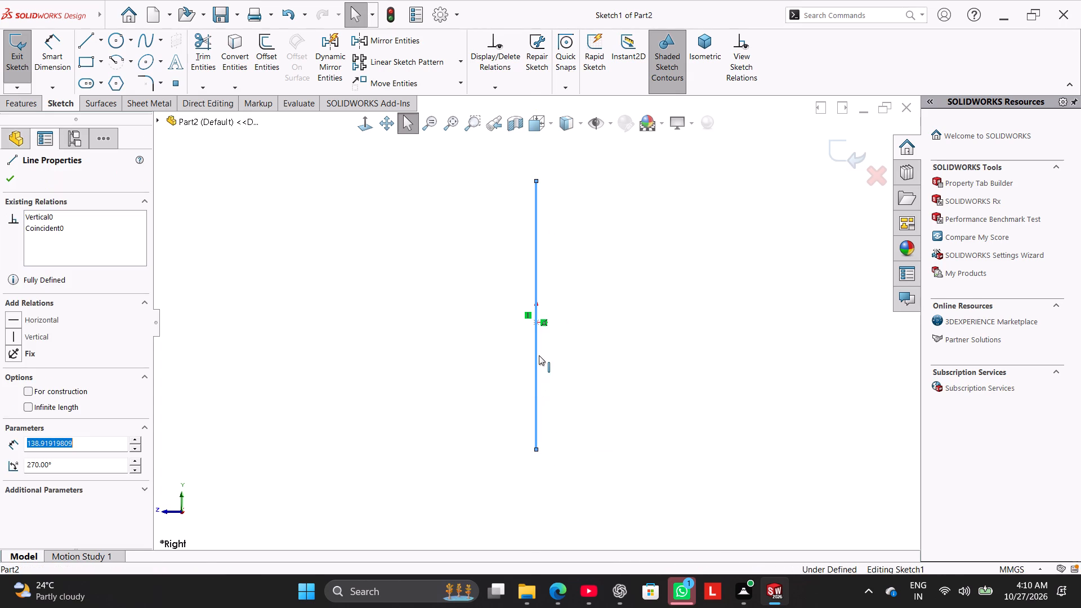
pyautogui.keyDown('ctrl'); pyautogui.click(537, 324); pyautogui.keyUp('ctrl')
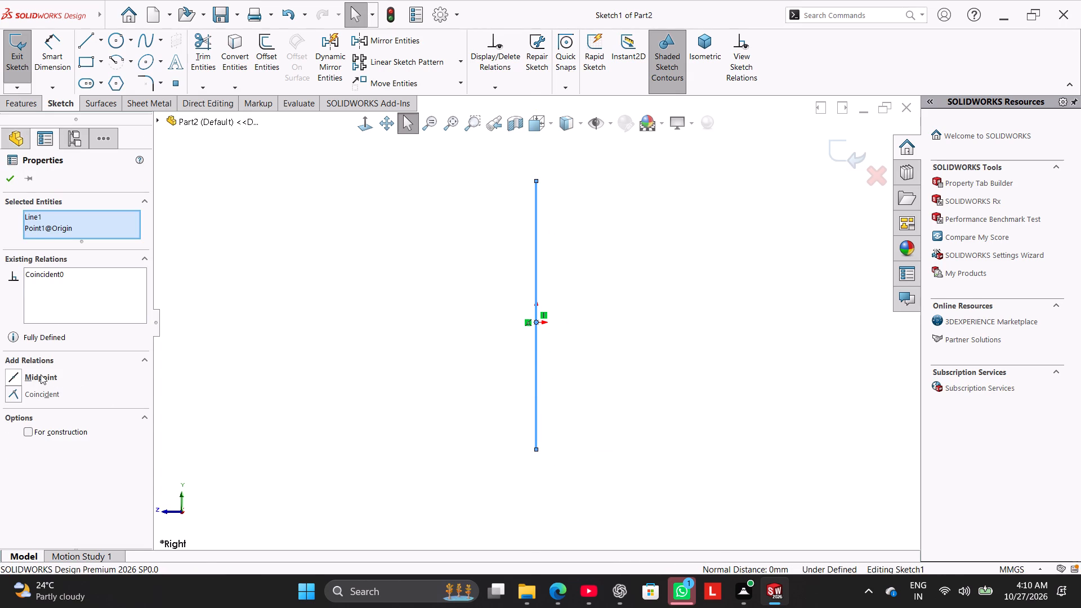
pyautogui.click(41, 374)
pyautogui.click(265, 334)
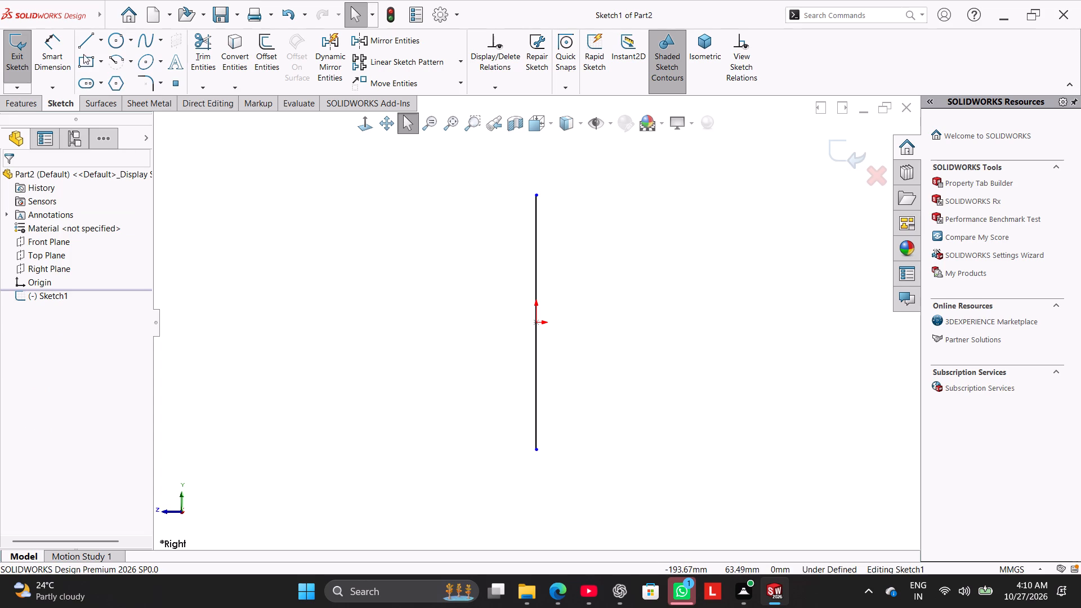
# Sketch connected lines that close a C-shaped profile on the vertical line, with an upper flange about 68 mm long and 15 mm thick.
pyautogui.click(85, 40)
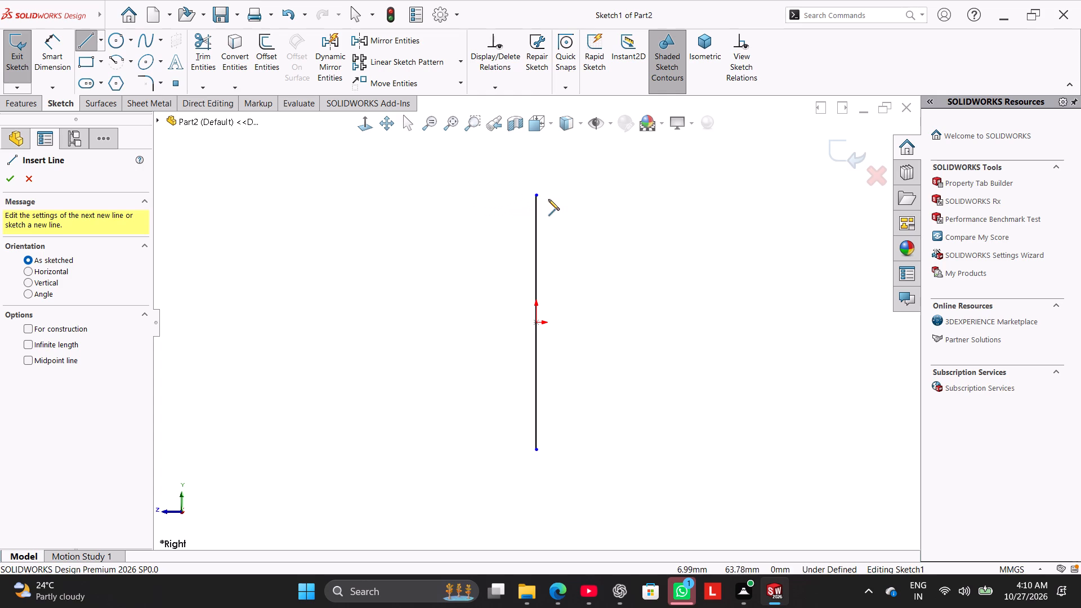
pyautogui.click(537, 194)
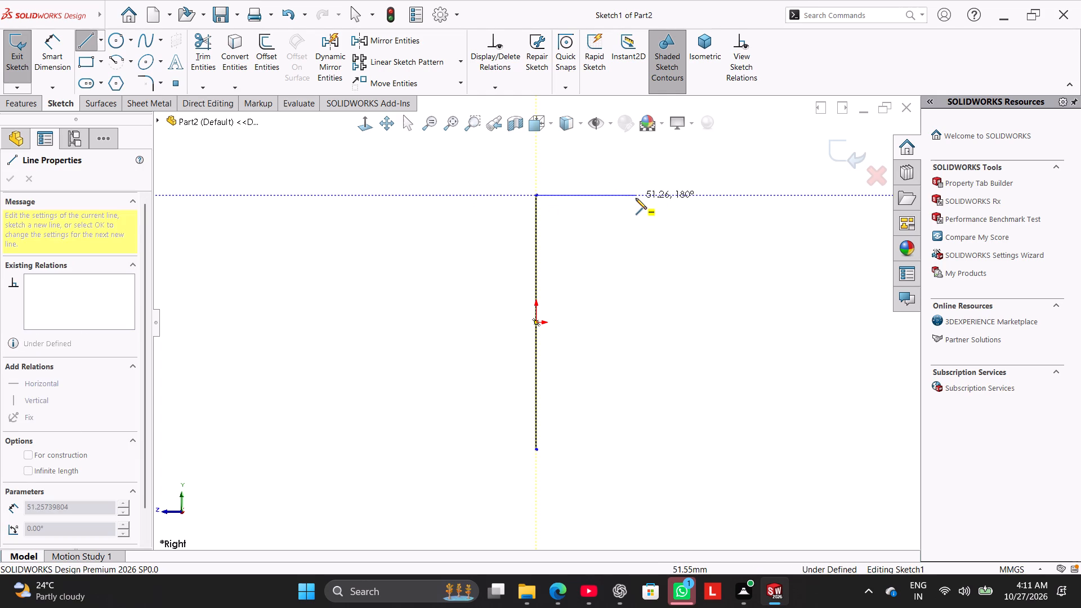
pyautogui.click(669, 194)
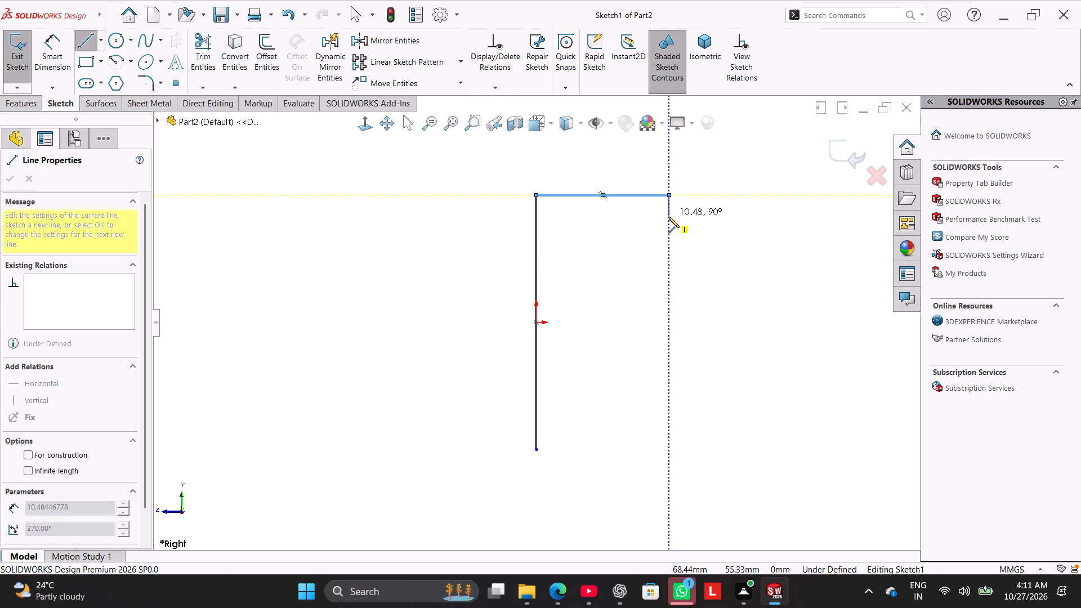
pyautogui.click(668, 224)
pyautogui.click(571, 223)
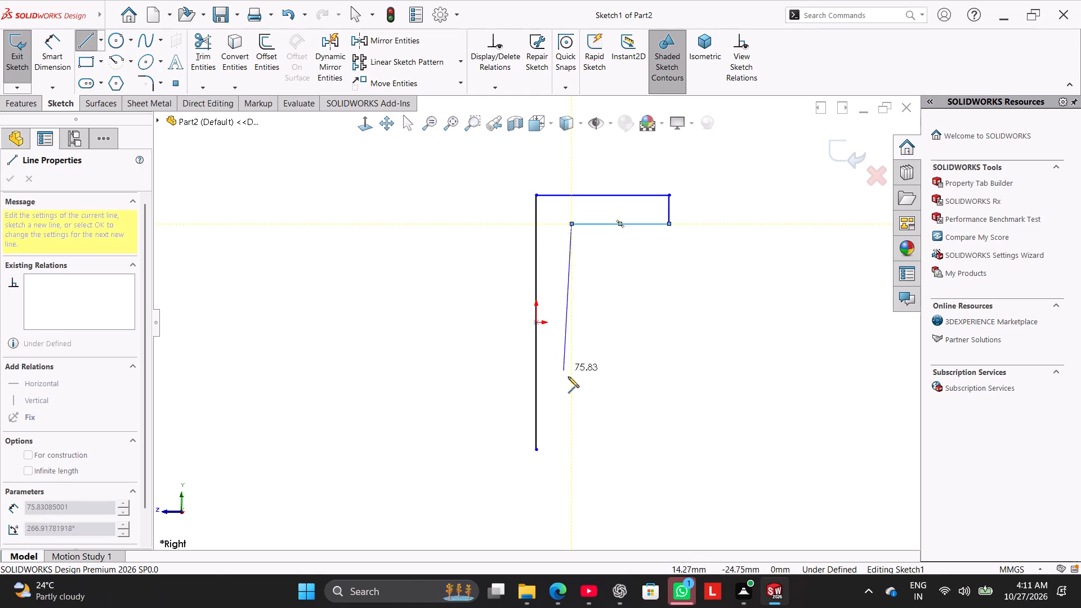
pyautogui.click(573, 408)
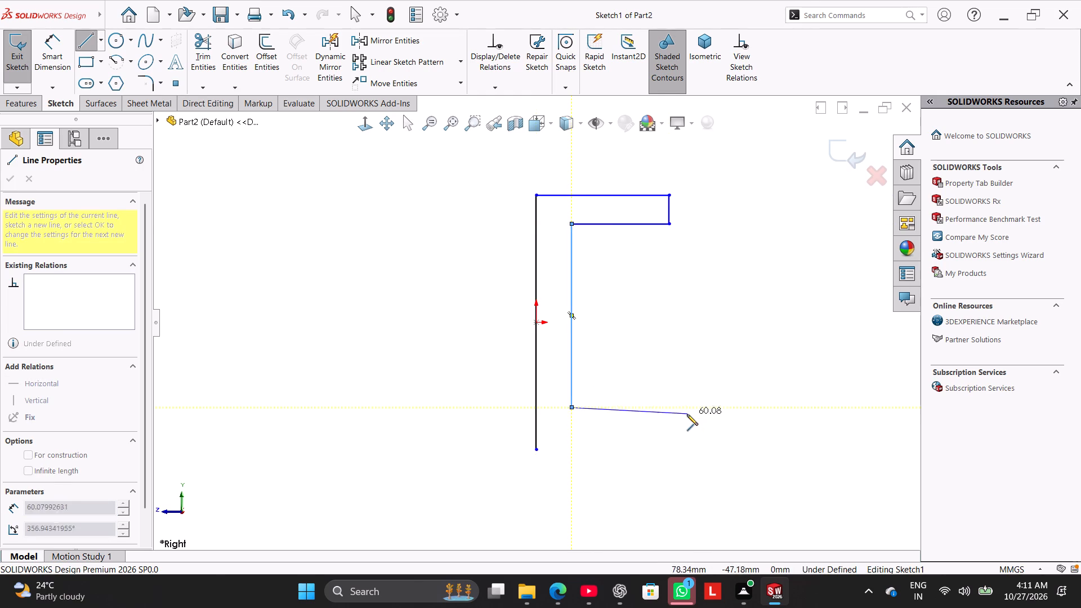
pyautogui.click(684, 409)
pyautogui.click(684, 452)
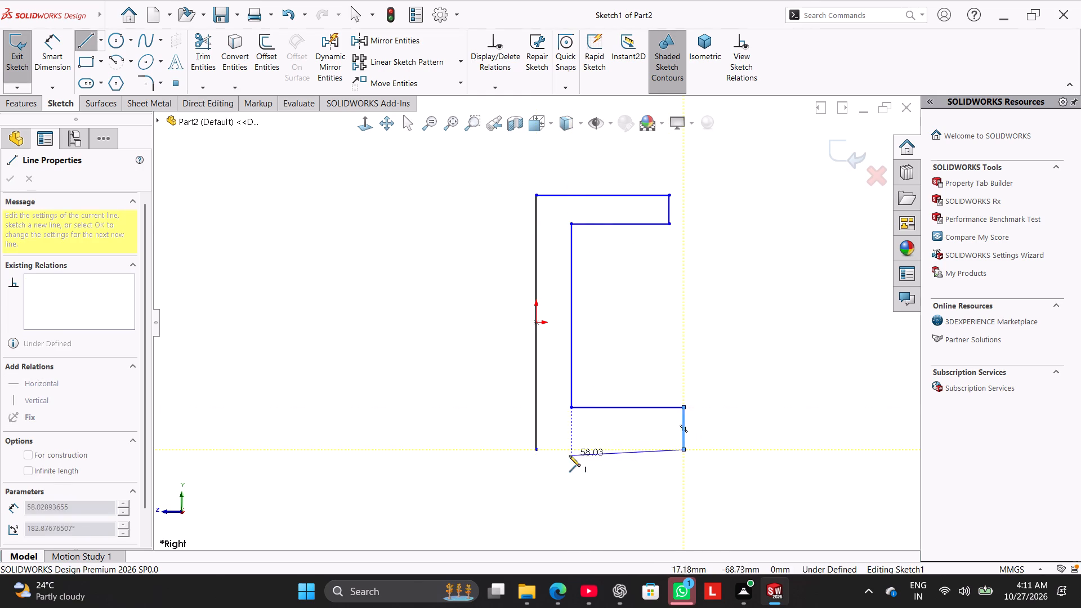
pyautogui.click(535, 450)
pyautogui.rightClick(451, 415)
pyautogui.click(465, 419)
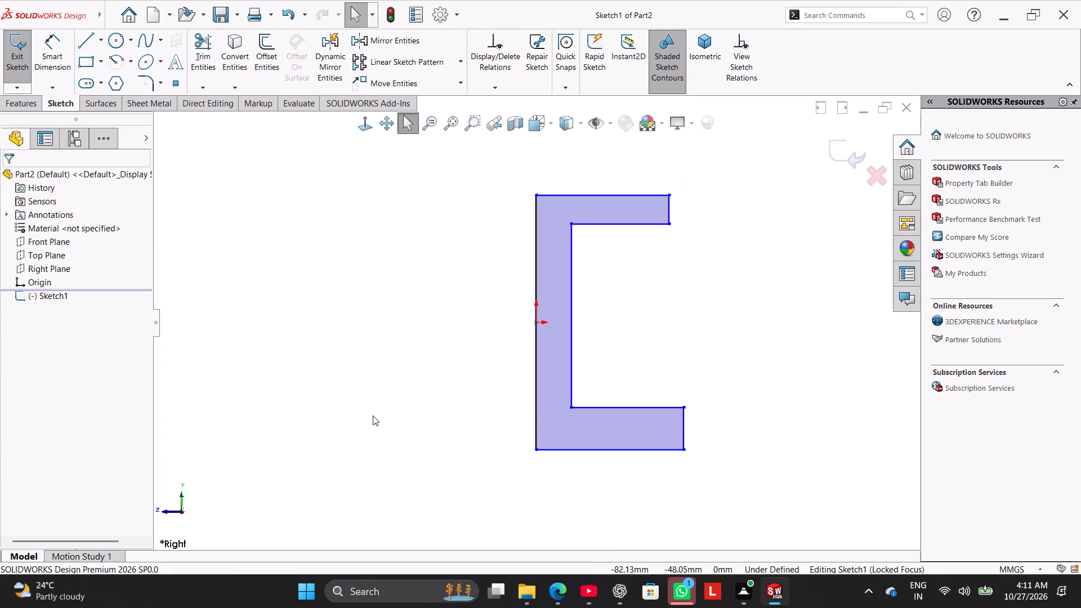
# Dimension the end edges of the upper and lower flanges at 8 mm each.
pyautogui.click(53, 61)
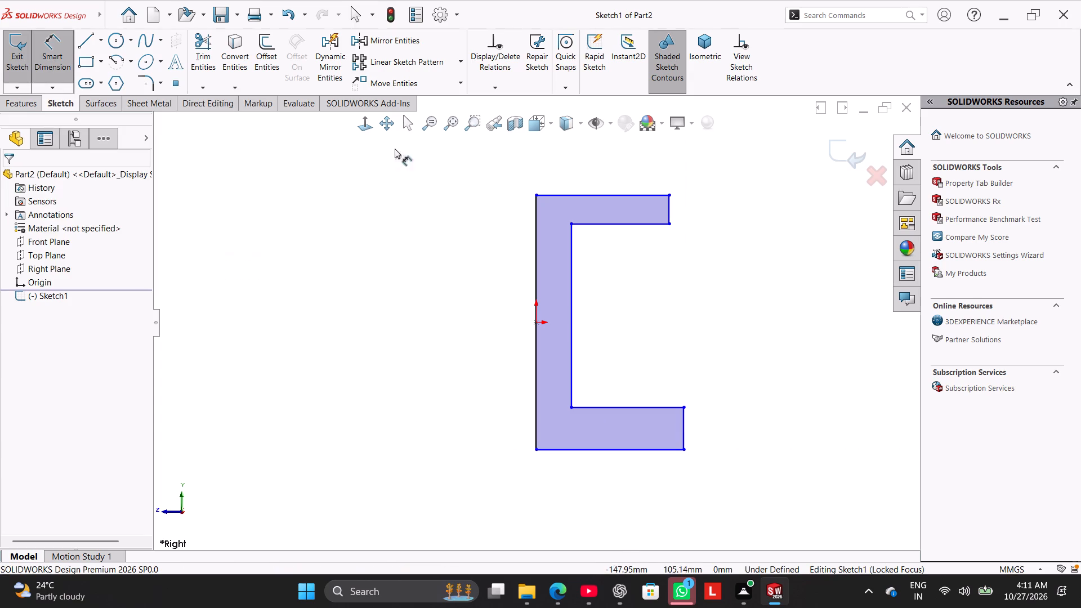
pyautogui.click(668, 208)
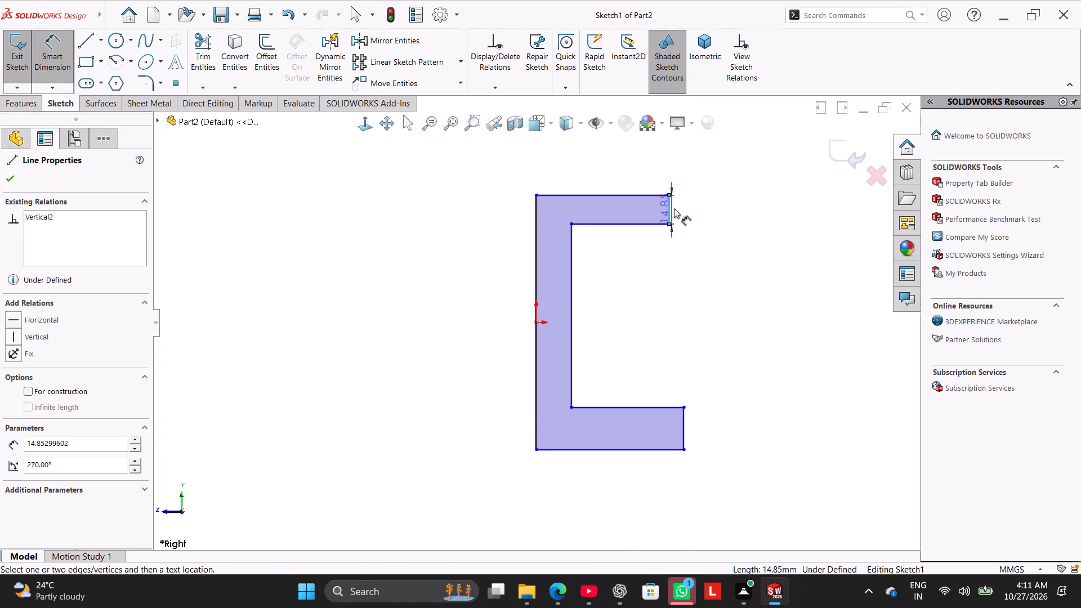
pyautogui.click(693, 211)
pyautogui.press('8')
pyautogui.press('Return')
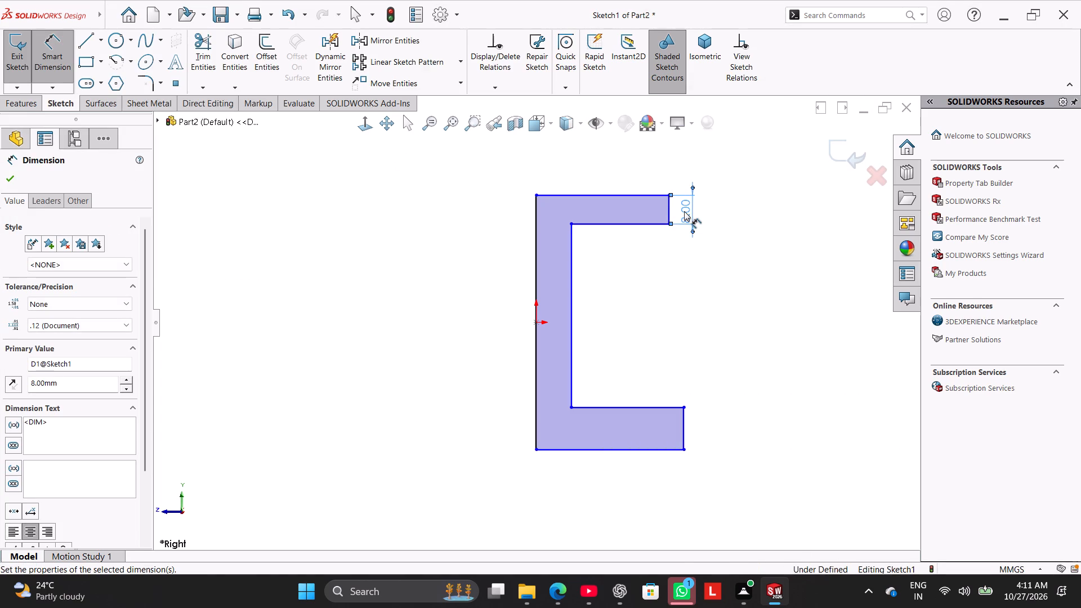
pyautogui.click(678, 434)
pyautogui.moveTo(685, 425); pyautogui.dragTo(696, 423)
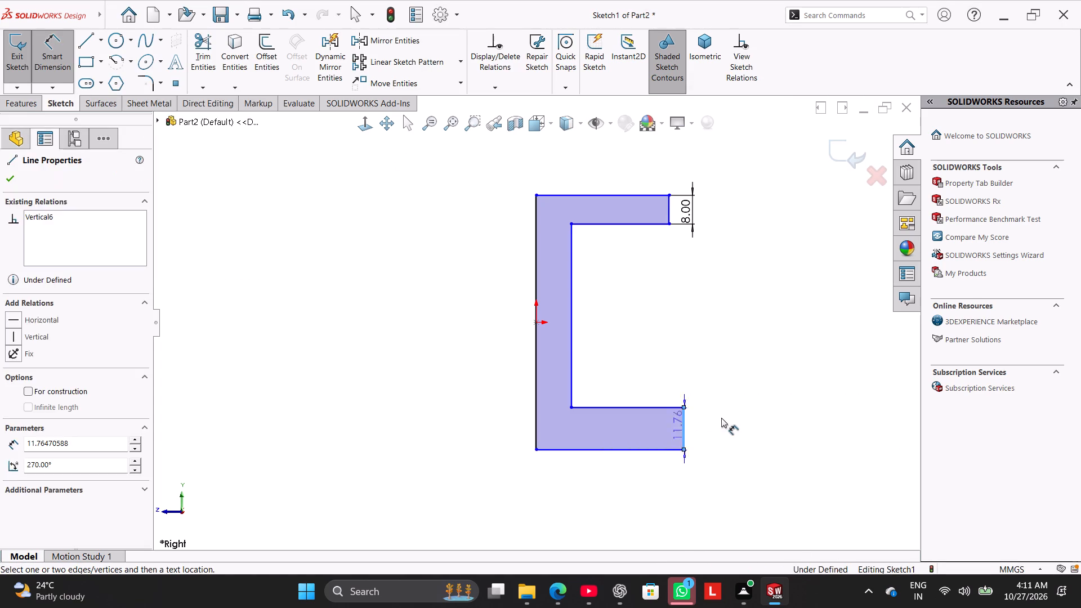
pyautogui.click(726, 416)
pyautogui.press('8')
pyautogui.press('Return')
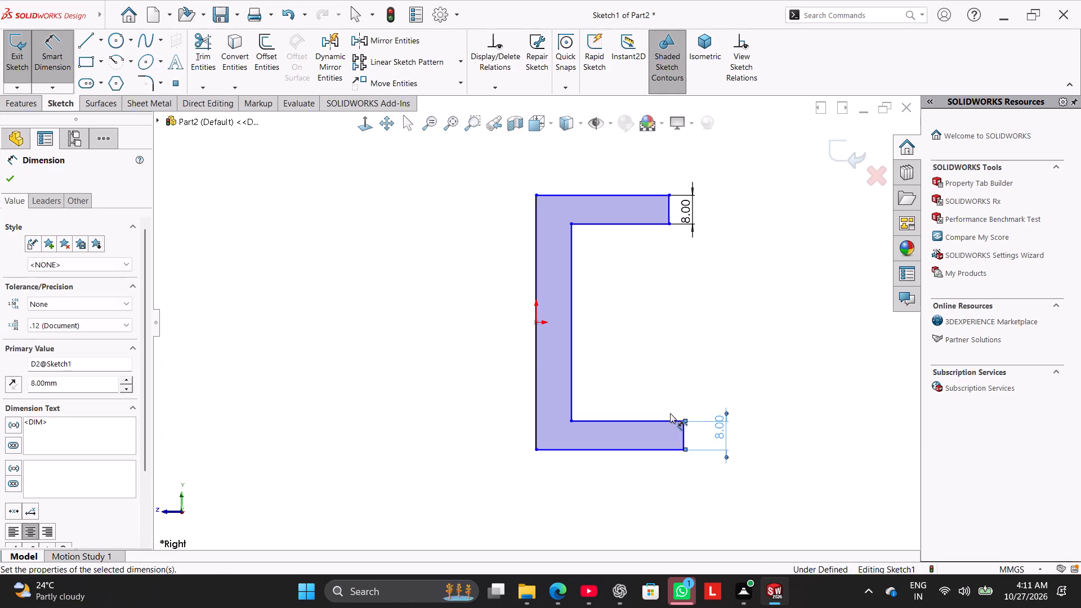
pyautogui.rightClick(751, 288)
pyautogui.click(792, 322)
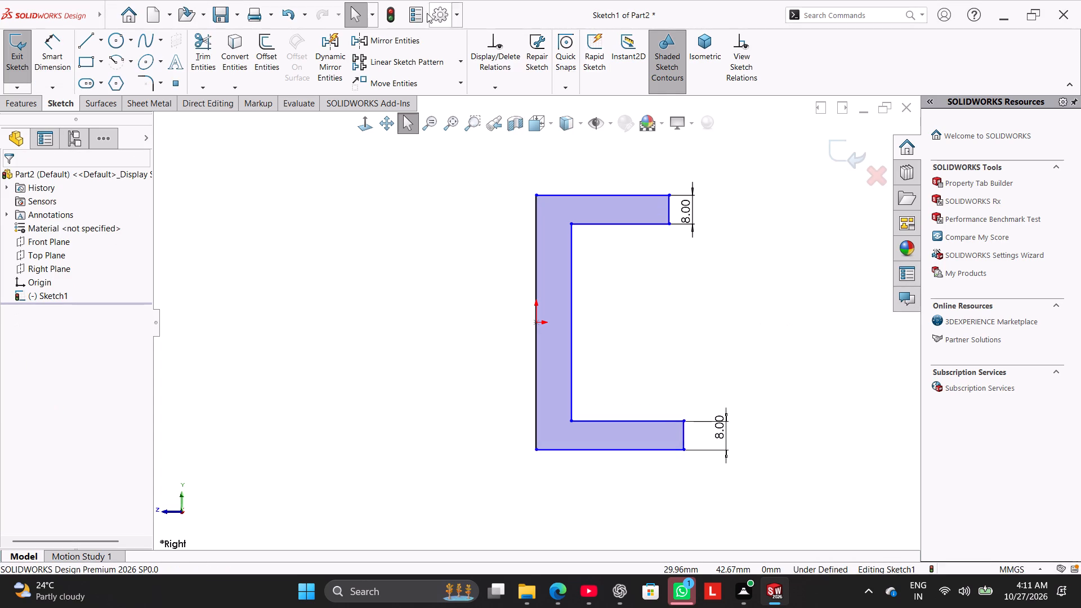
# Set the thickness dimensions of both the upper and lower flanges to 6 mm.
pyautogui.click(43, 52)
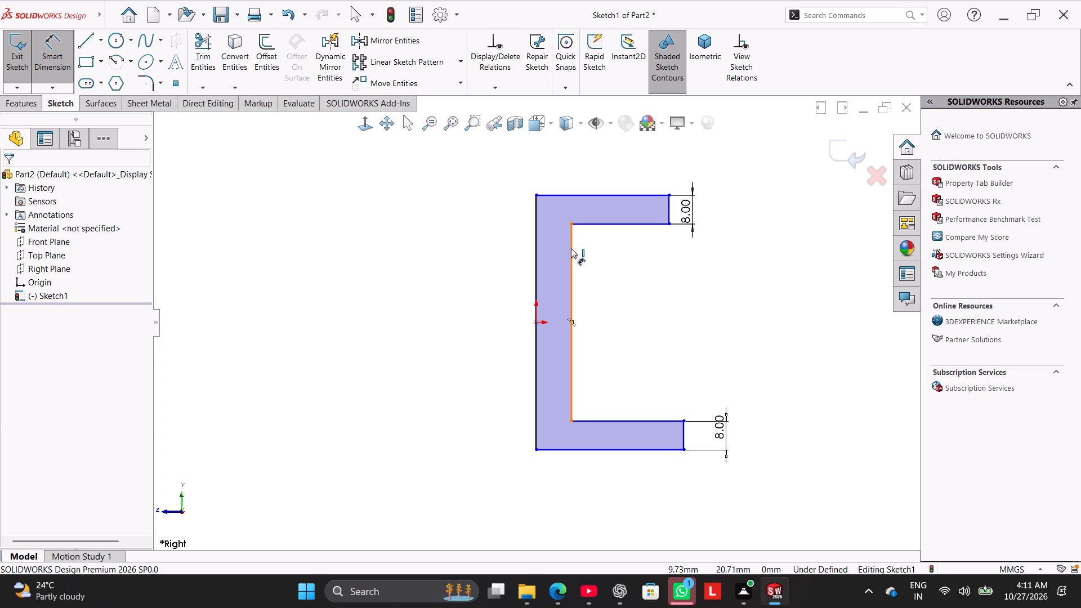
pyautogui.doubleClick(686, 211)
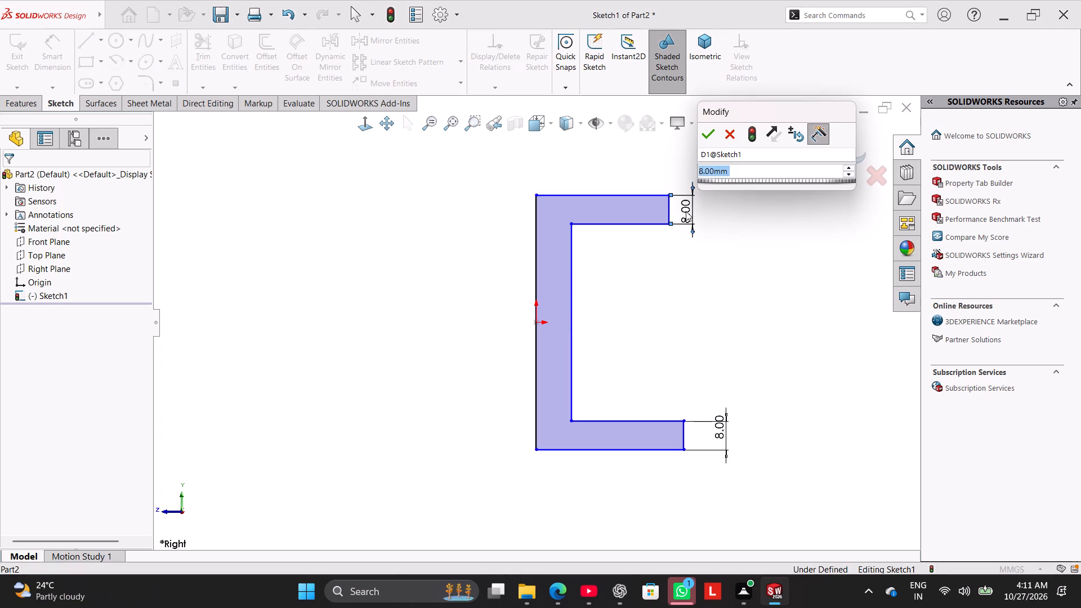
pyautogui.press('6')
pyautogui.press('Return')
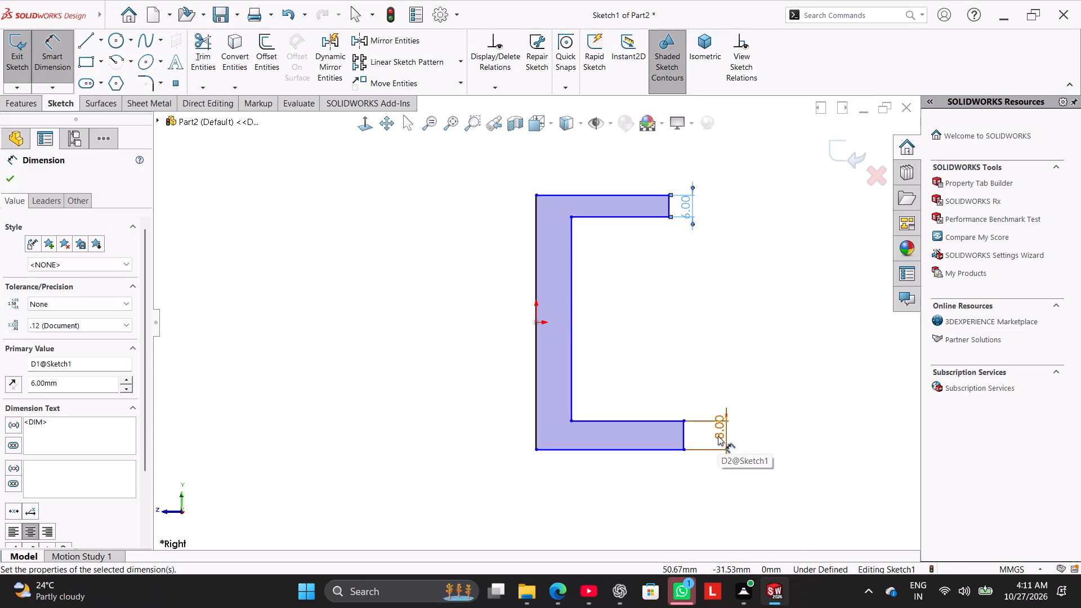
pyautogui.doubleClick(718, 436)
pyautogui.press('6')
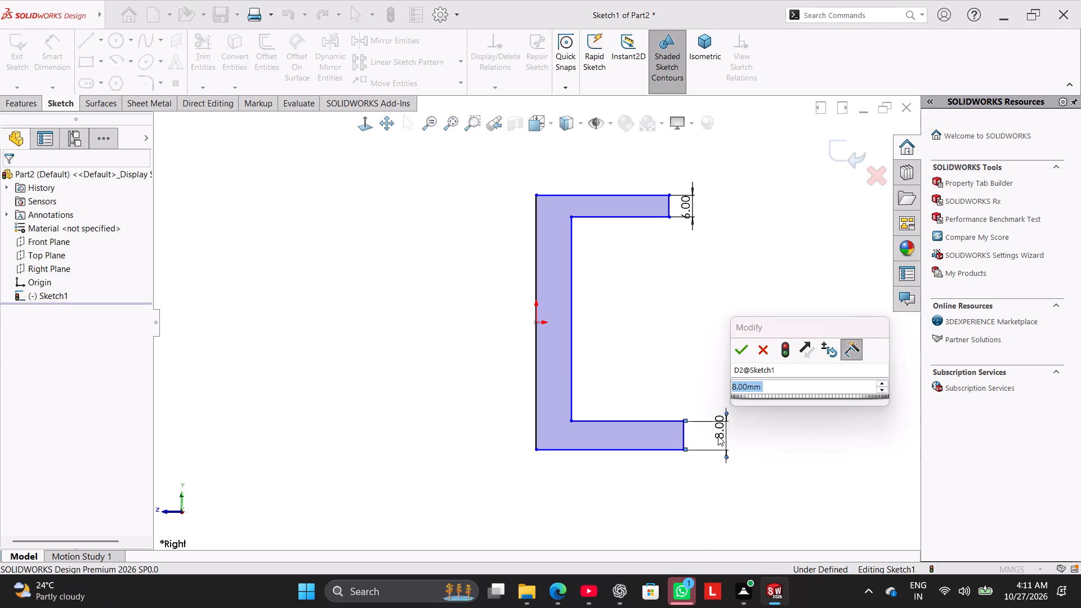
pyautogui.press('Return')
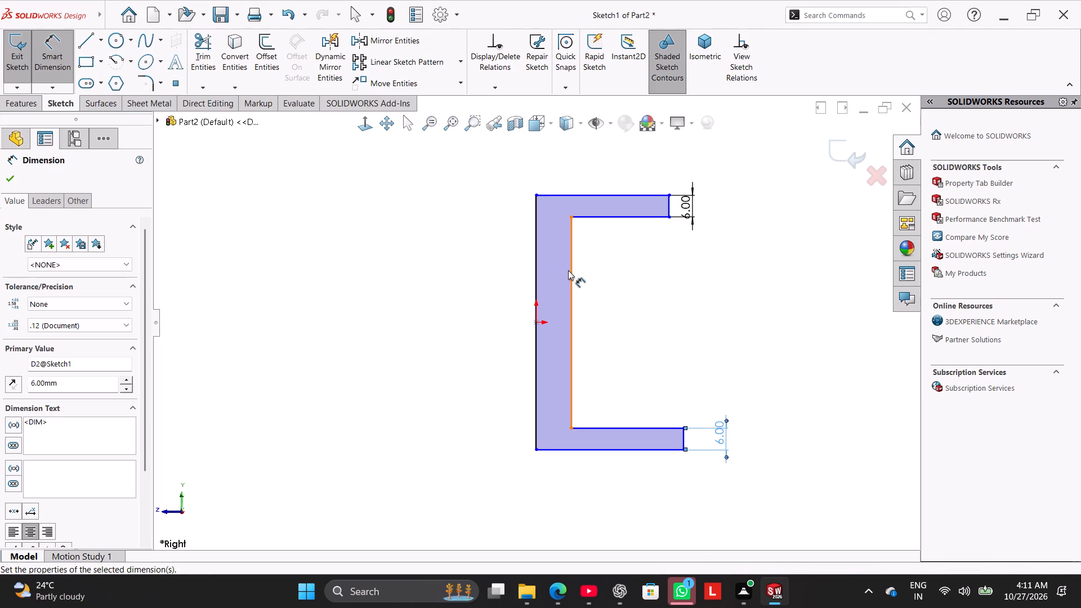
# Dimension the web thickness between the two long vertical lines at 6 mm.
pyautogui.click(568, 270)
pyautogui.click(571, 275)
pyautogui.click(537, 263)
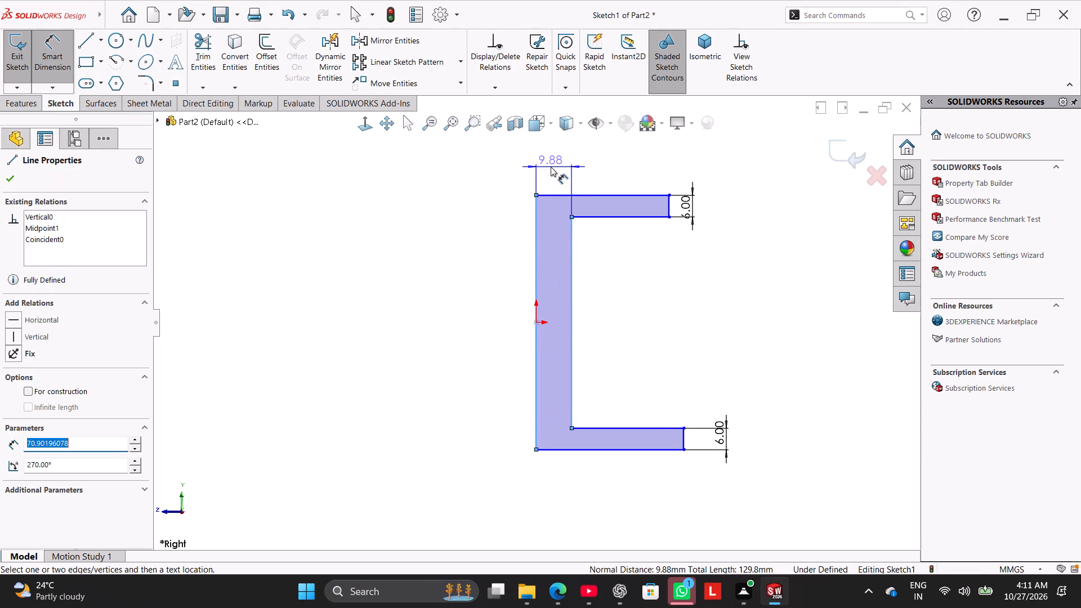
pyautogui.click(551, 167)
pyautogui.press('6')
pyautogui.press('Return')
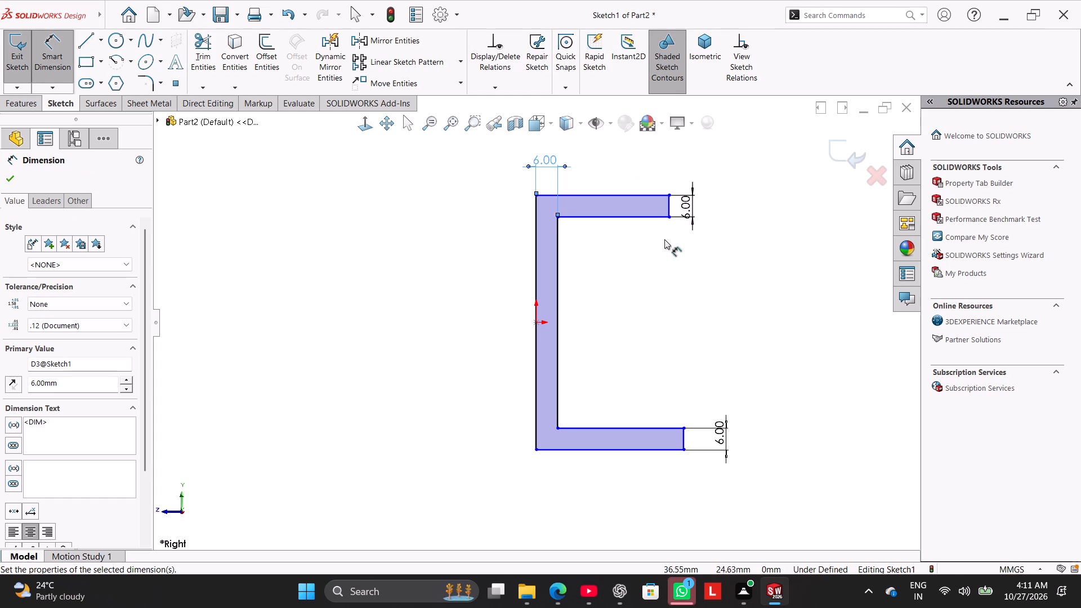
# Dimension the upper flange's top edge at 34 mm long.
pyautogui.click(595, 192)
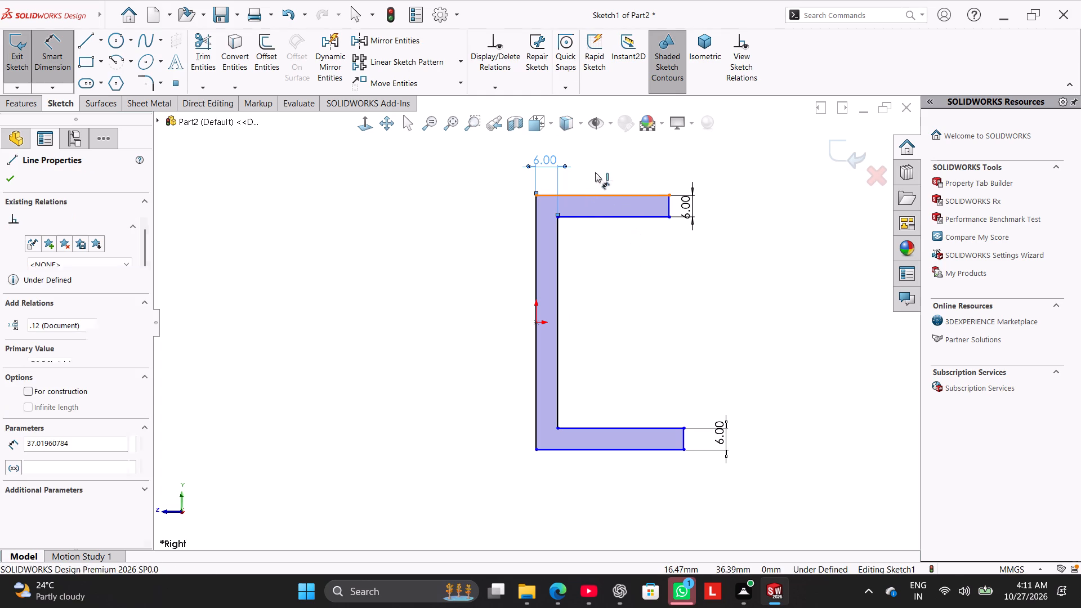
pyautogui.click(595, 144)
pyautogui.write('34')
pyautogui.press('Return')
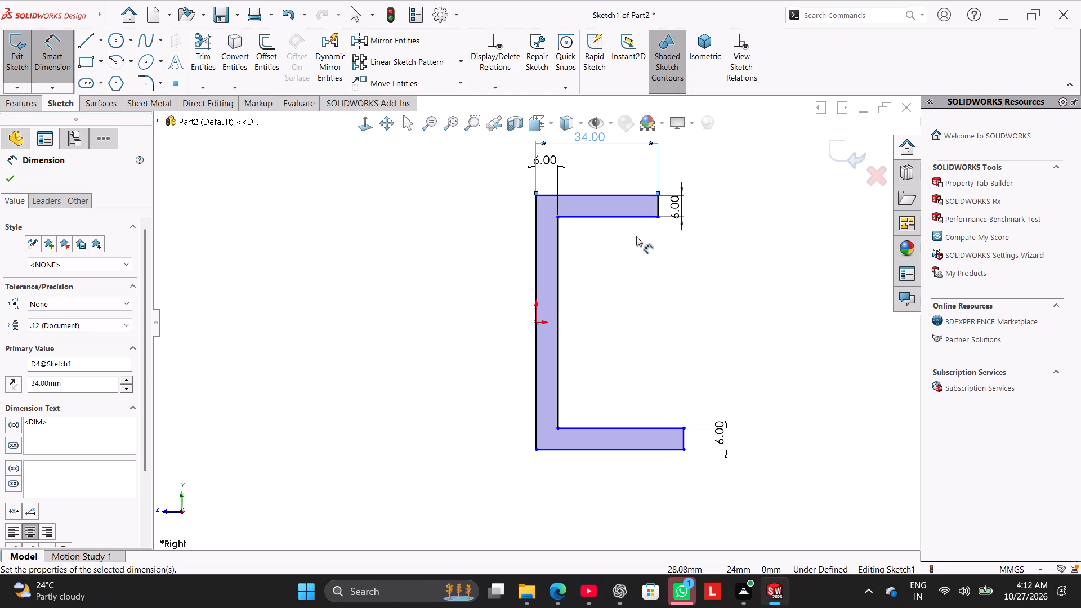
# Dimension the overall height between the profile's top and bottom edges at 55 mm.
pyautogui.click(627, 196)
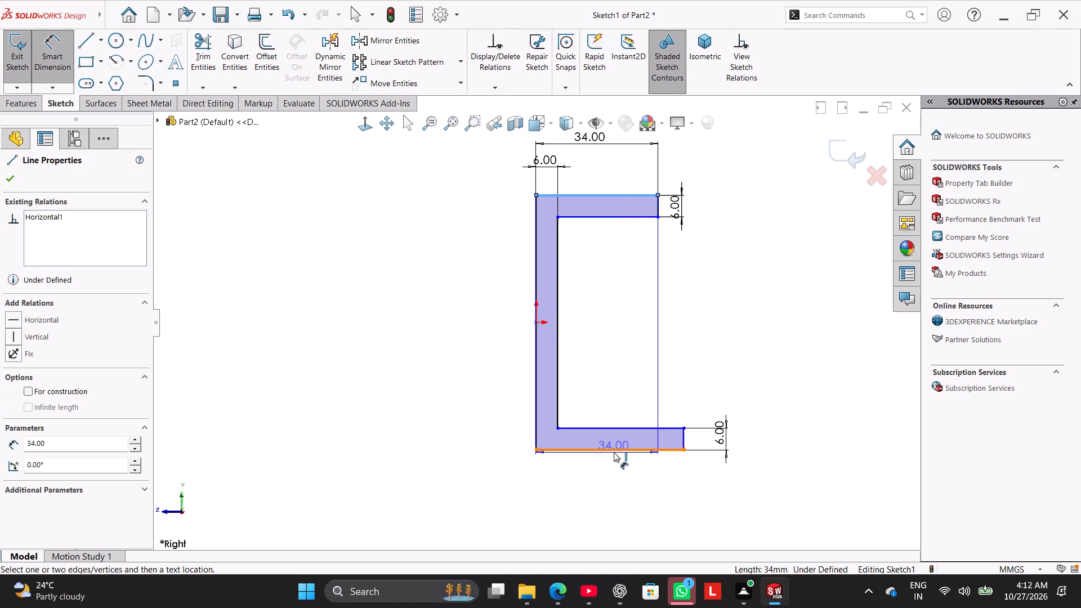
pyautogui.click(614, 452)
pyautogui.click(757, 316)
pyautogui.write('55')
pyautogui.press('Return')
pyautogui.rightClick(433, 311)
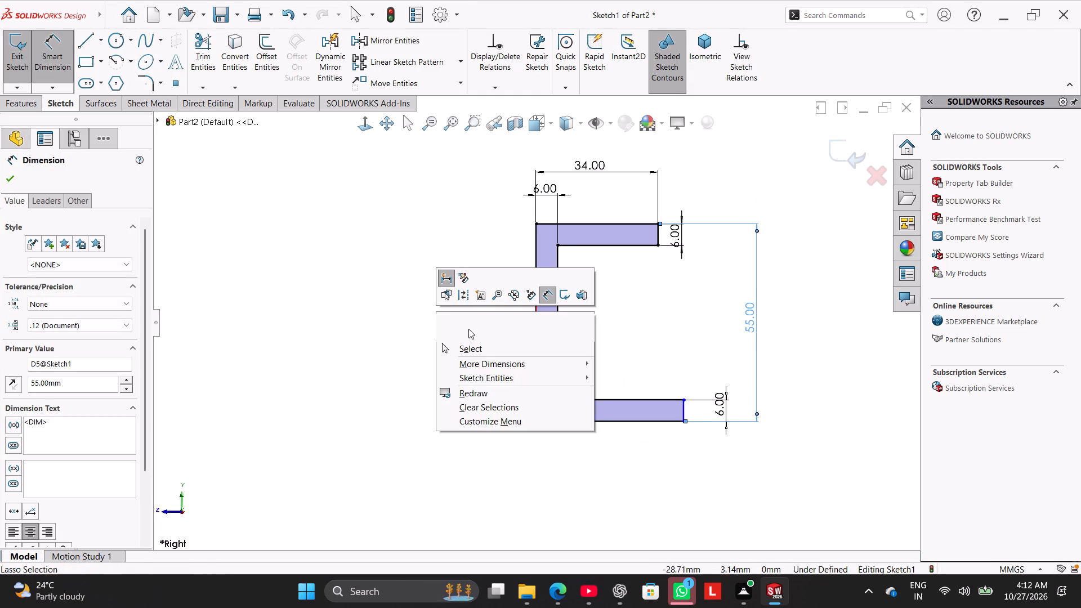
pyautogui.click(484, 348)
# Add a Collinear relation between the end edges of the upper and lower flanges.
pyautogui.keyDown('ctrl'); pyautogui.click(659, 232); pyautogui.keyUp('ctrl')
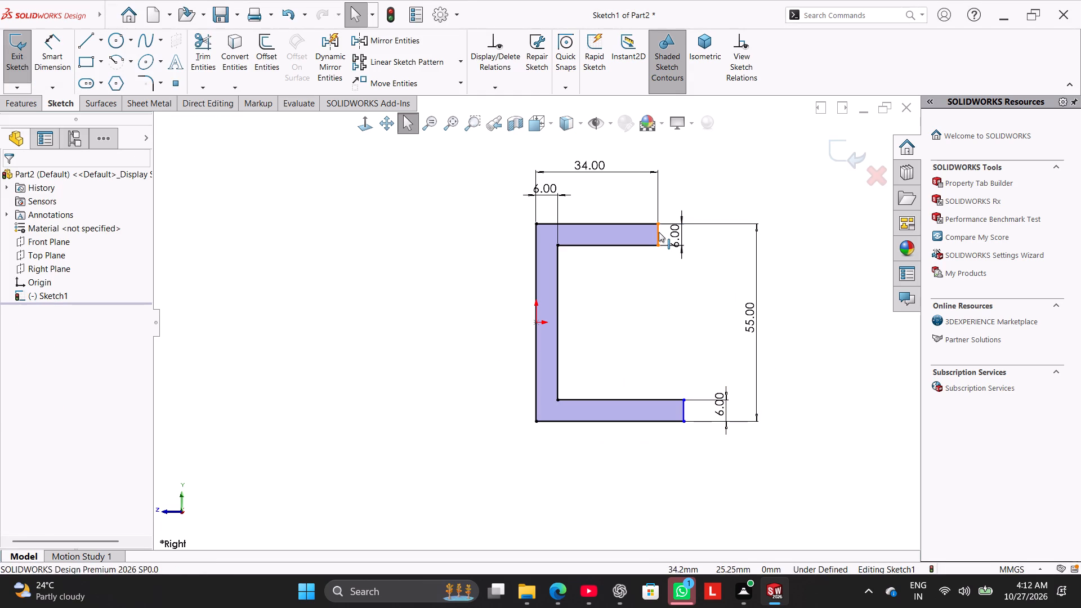
pyautogui.keyDown('ctrl'); pyautogui.click(684, 409); pyautogui.keyUp('ctrl')
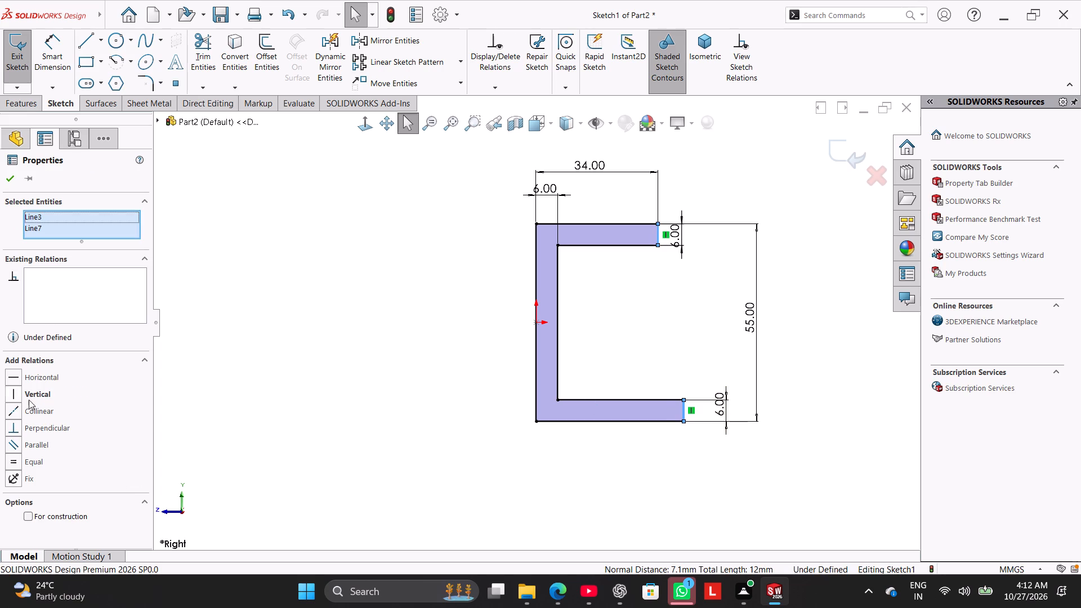
pyautogui.keyDown('ctrl'); pyautogui.click(37, 409); pyautogui.keyUp('ctrl')
pyautogui.keyDown('ctrl'); pyautogui.click(191, 339); pyautogui.keyUp('ctrl')
pyautogui.click(340, 361)
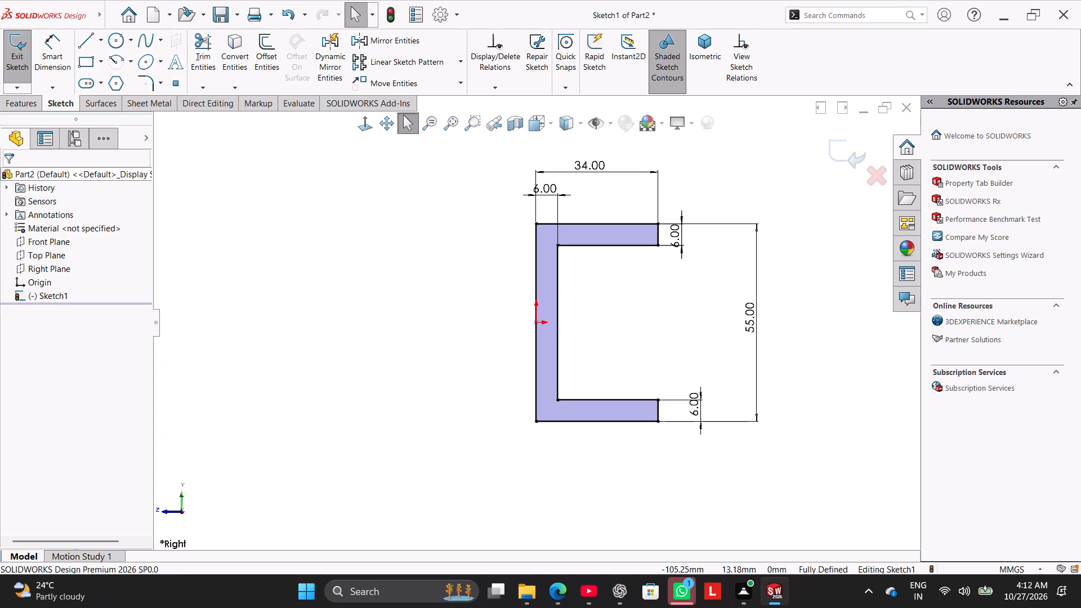
# Extrude the C-shaped profile 50 mm about the mid plane and show the part in isometric view.
pyautogui.click(22, 104)
pyautogui.click(30, 68)
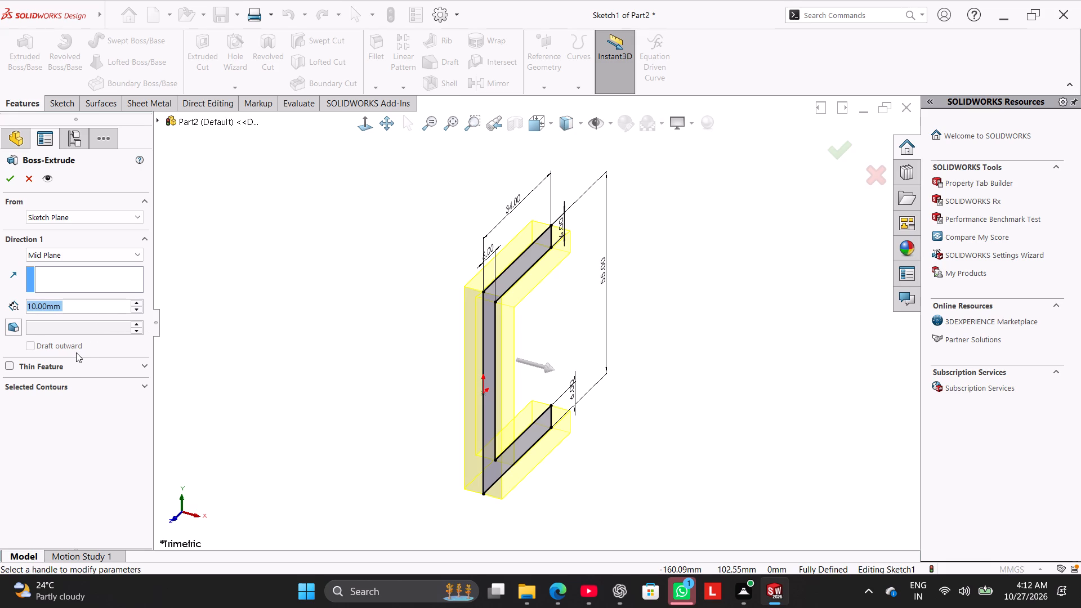
pyautogui.press('5')
pyautogui.press('0')
pyautogui.press('Return')
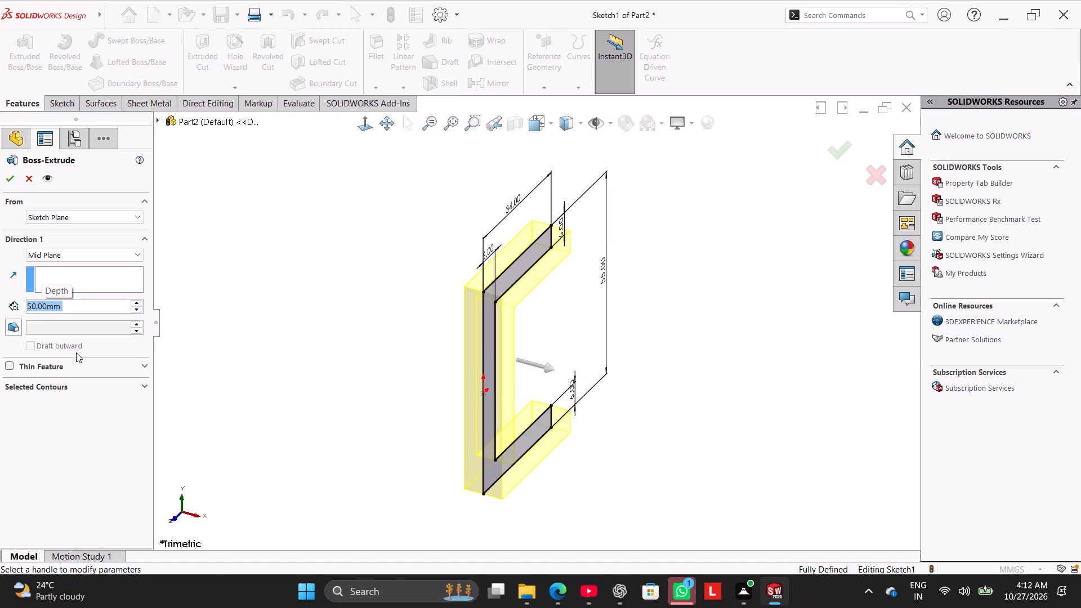
pyautogui.click(9, 181)
pyautogui.moveTo(299, 366); pyautogui.dragTo(426, 269, button='right')
pyautogui.click(231, 390)
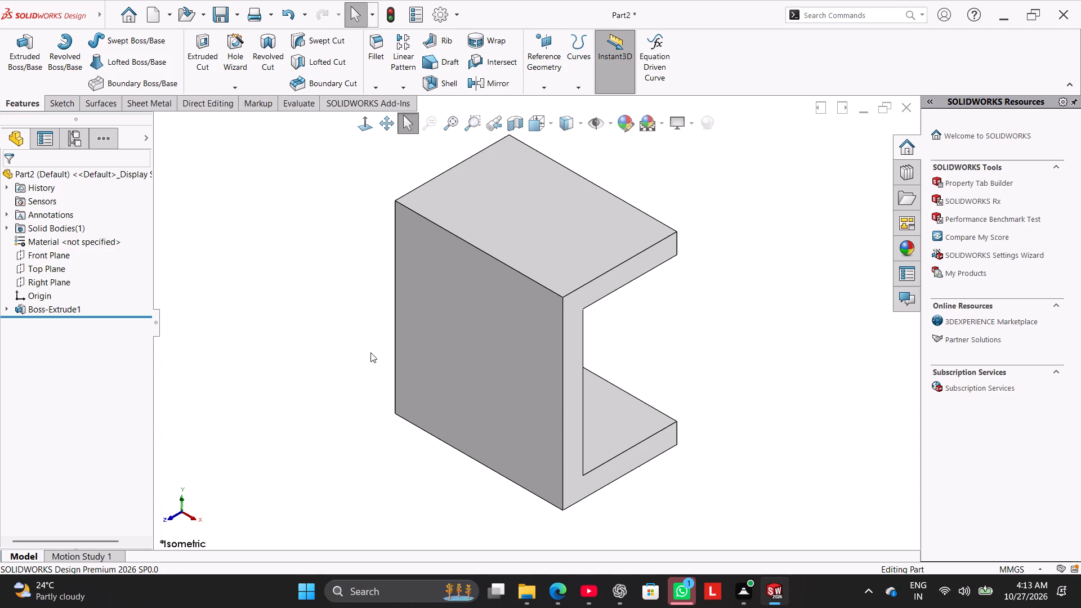
# Open a new sketch on the bottom face of the bracket's lower flange.
pyautogui.moveTo(314, 430); pyautogui.dragTo(310, 421, button='middle')
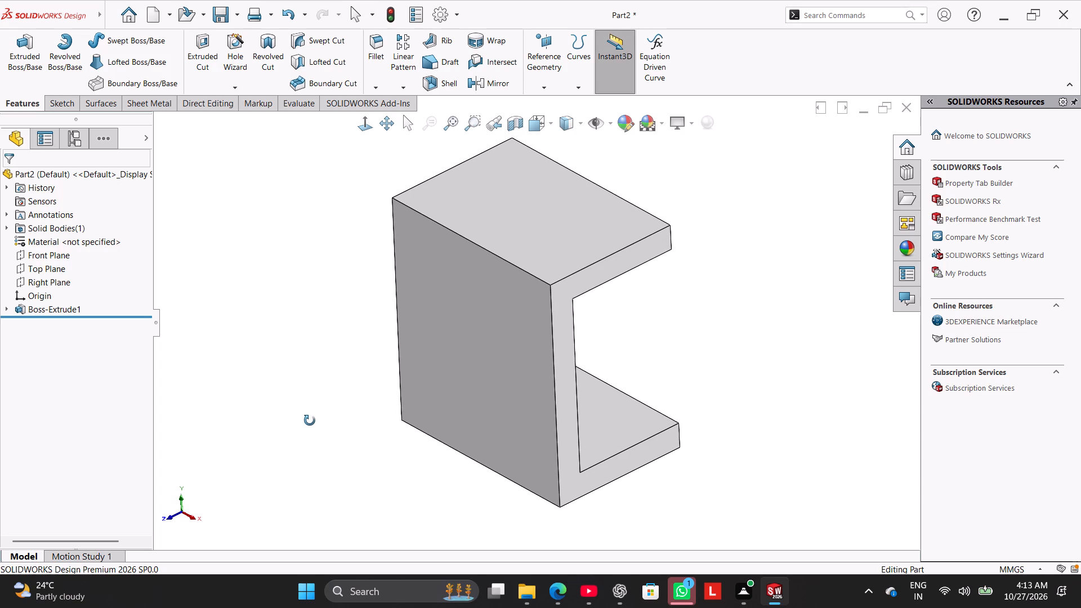
pyautogui.moveTo(310, 421); pyautogui.dragTo(294, 278, button='middle')
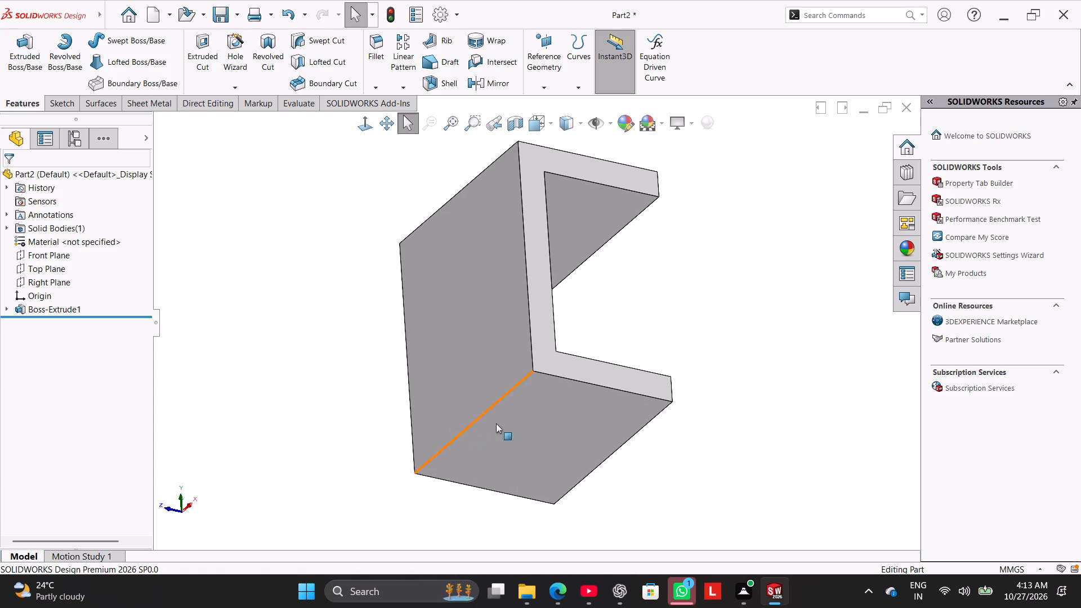
pyautogui.rightClick(530, 409)
pyautogui.click(560, 327)
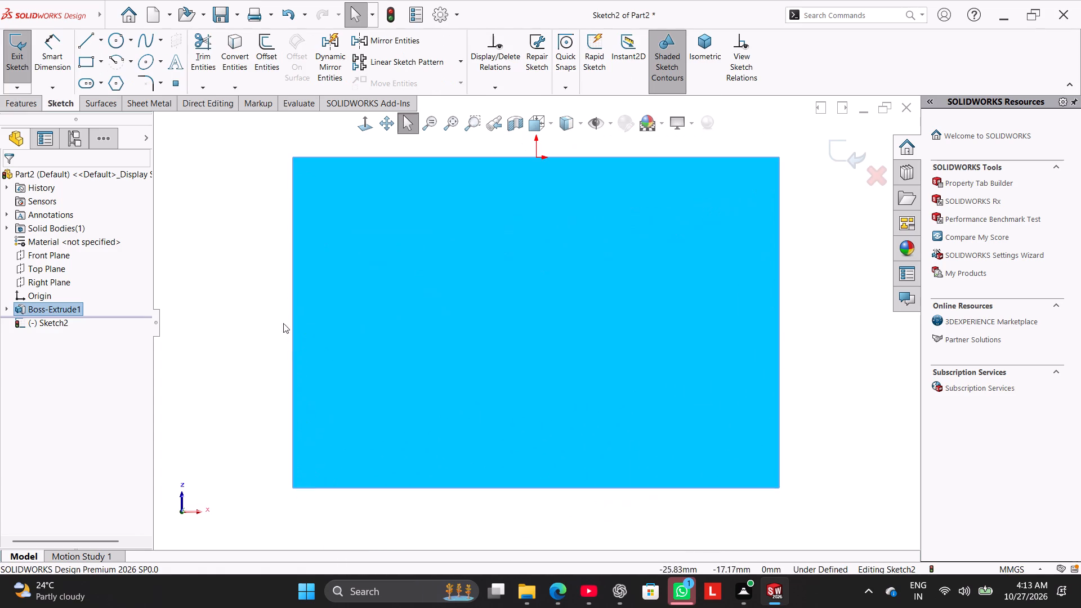
pyautogui.click(242, 296)
pyautogui.scroll(4, 446, 295)
pyautogui.scroll(1, 475, 260)
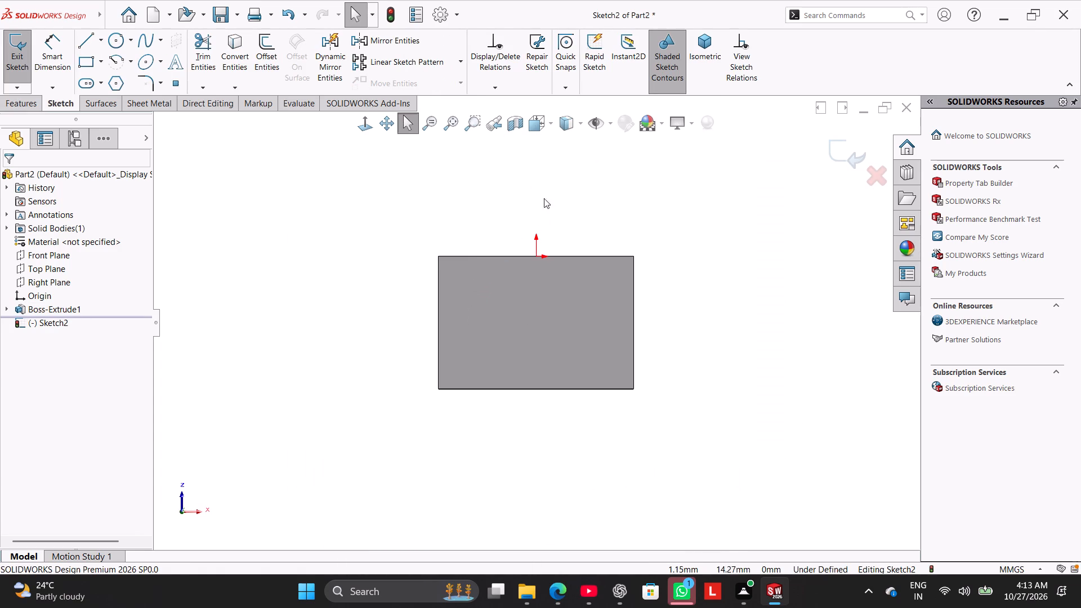
pyautogui.scroll(-3, 546, 196)
pyautogui.scroll(4, 572, 193)
pyautogui.scroll(-1, 569, 203)
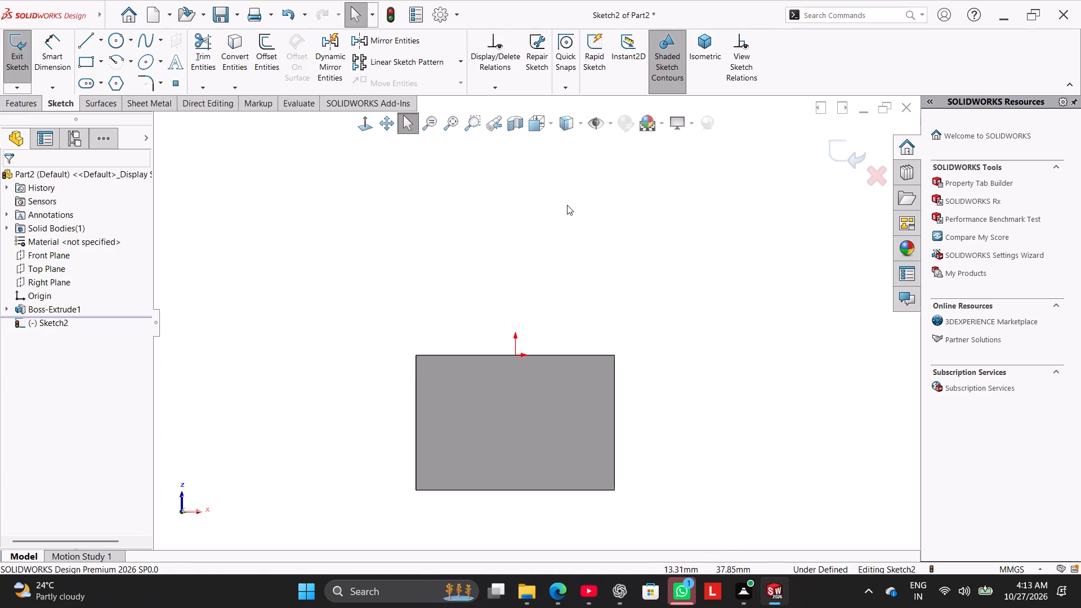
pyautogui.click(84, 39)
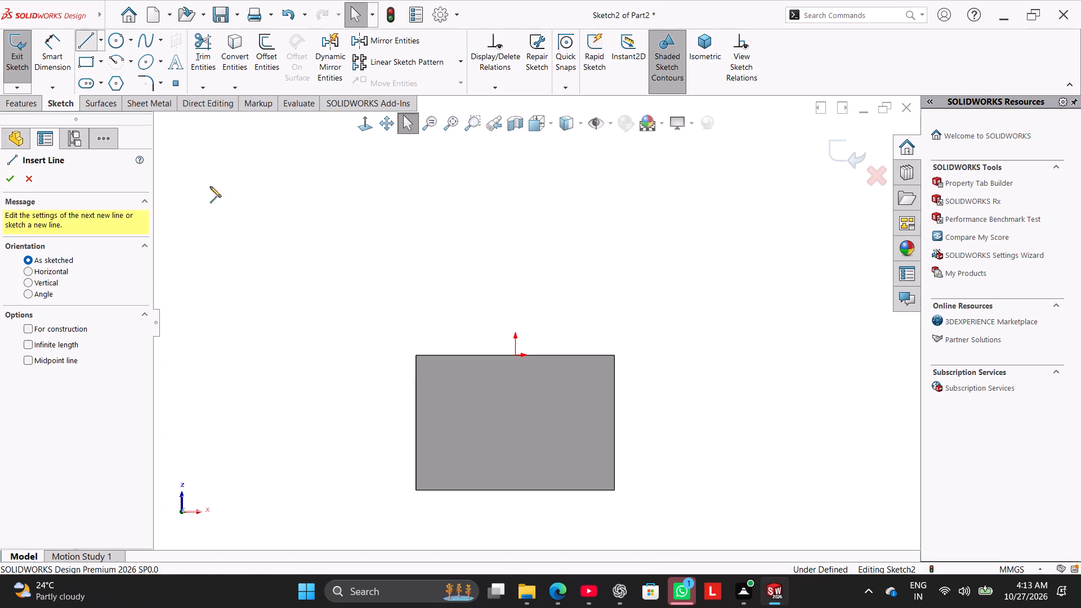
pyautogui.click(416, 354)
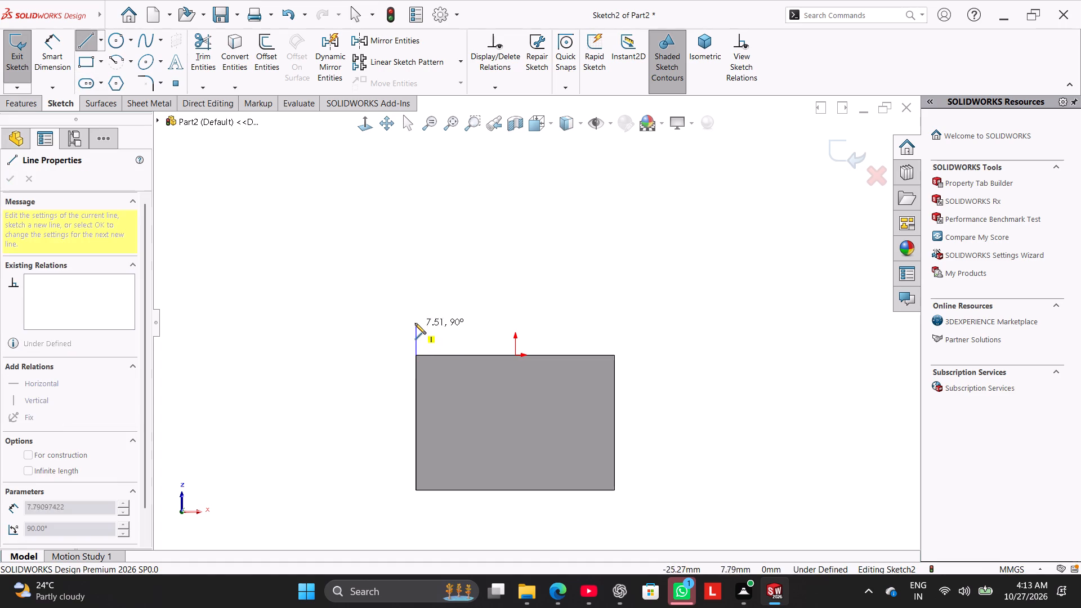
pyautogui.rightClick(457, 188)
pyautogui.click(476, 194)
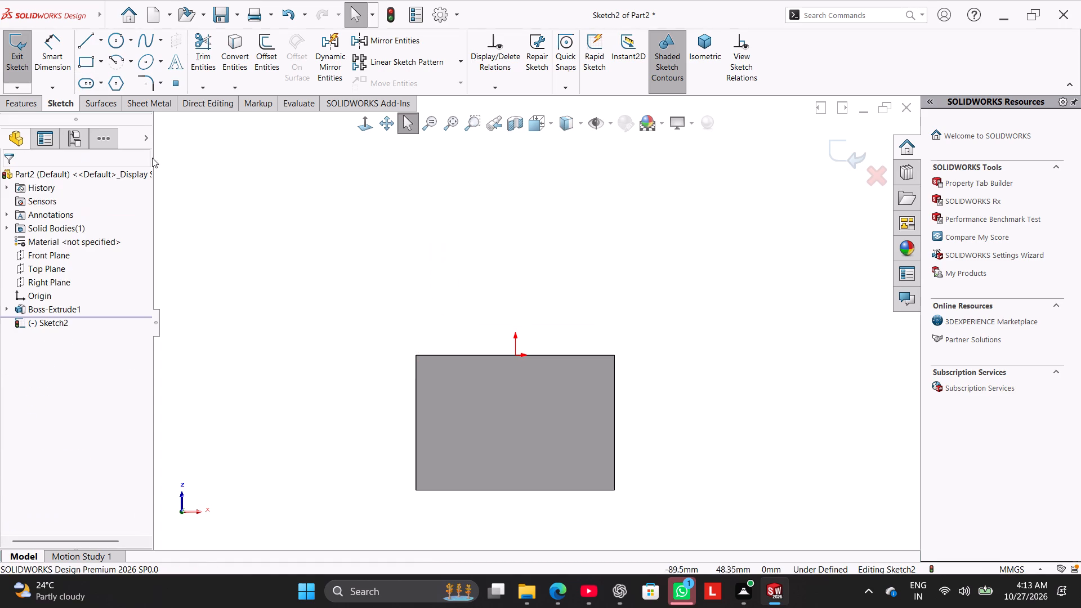
# Sketch a circle of about 9 mm radius beyond the web's outer edge, centred in line with the origin about 45 mm away.
pyautogui.click(116, 43)
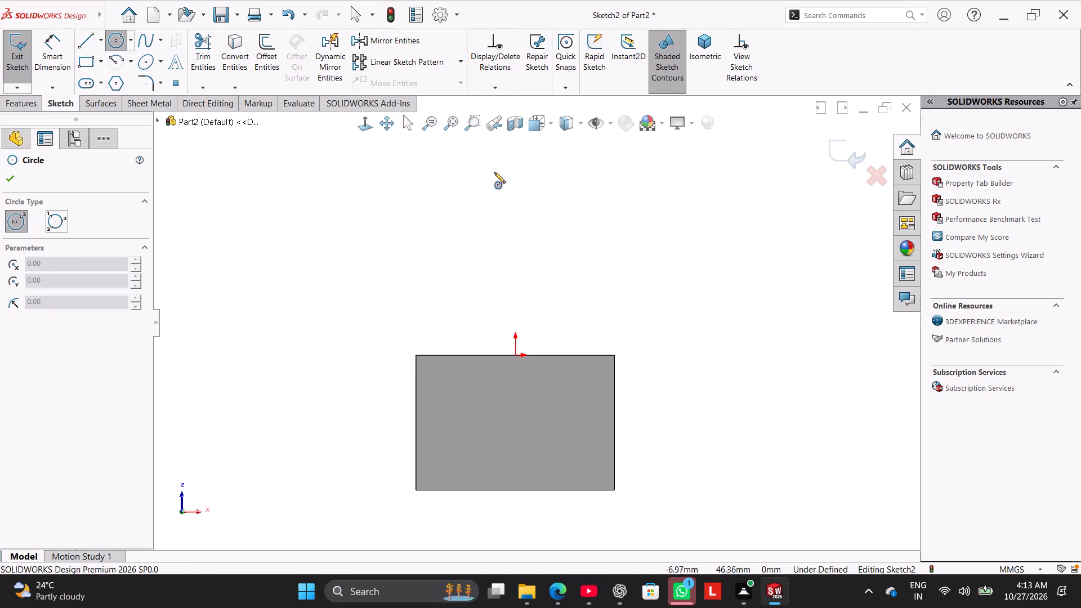
pyautogui.click(517, 178)
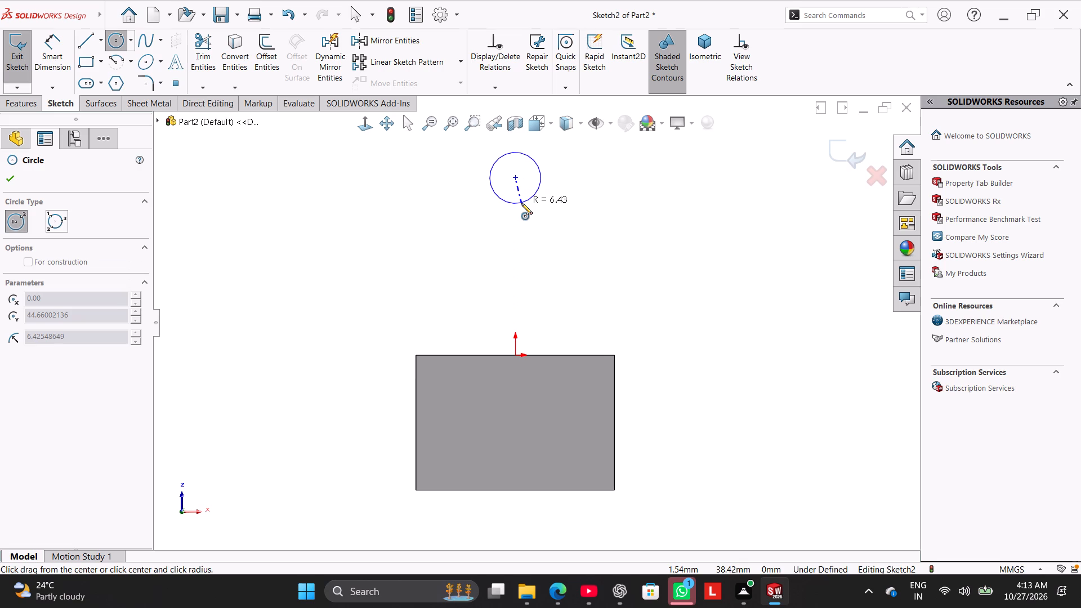
pyautogui.click(528, 211)
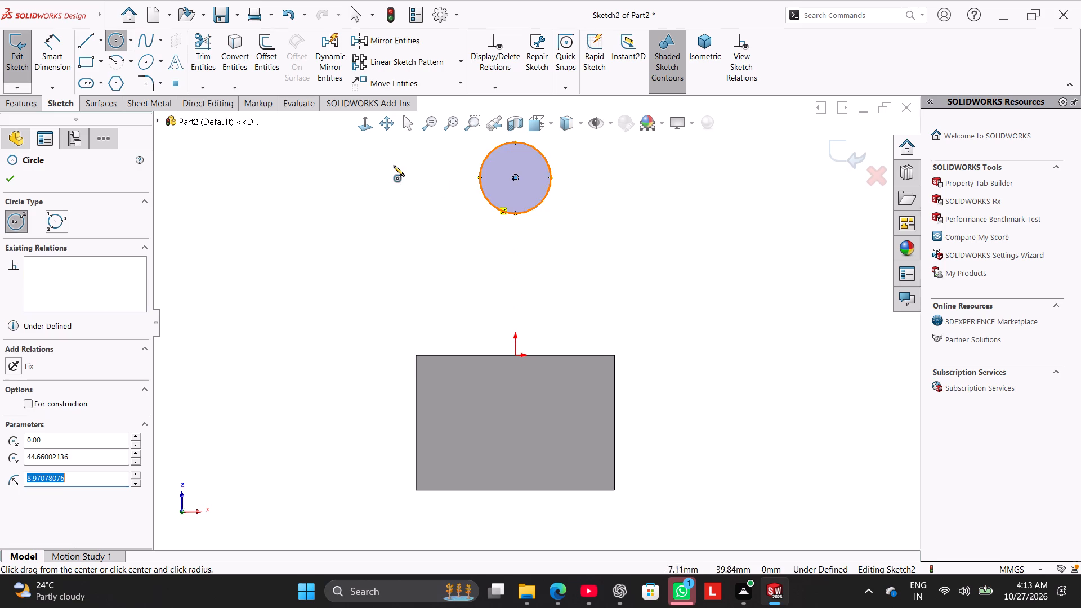
# Draw a vertical centerline from the circle's centre to the origin.
pyautogui.click(102, 37)
pyautogui.click(117, 73)
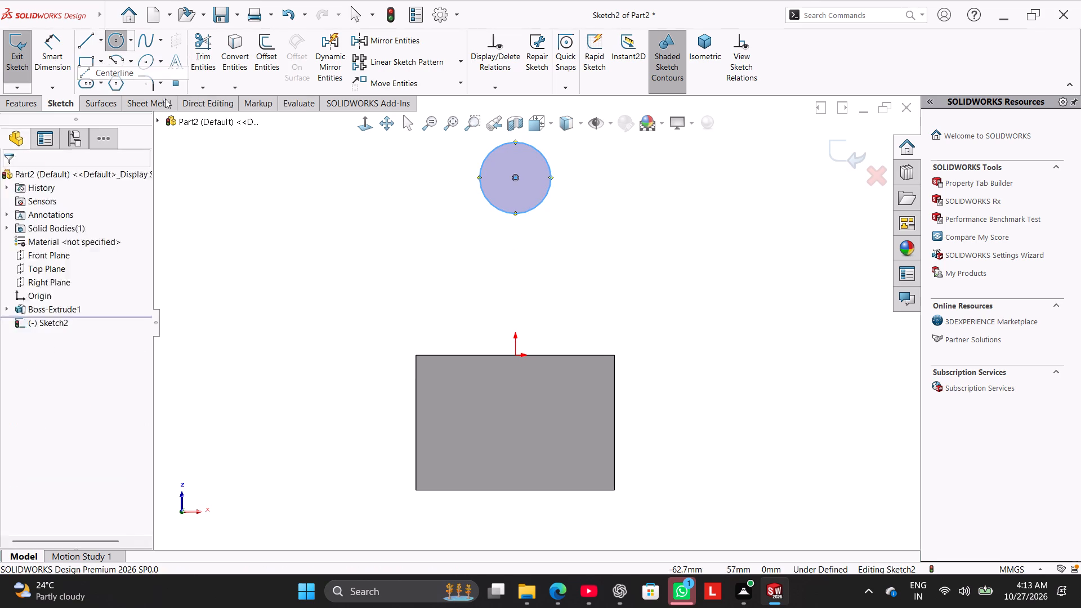
pyautogui.click(515, 177)
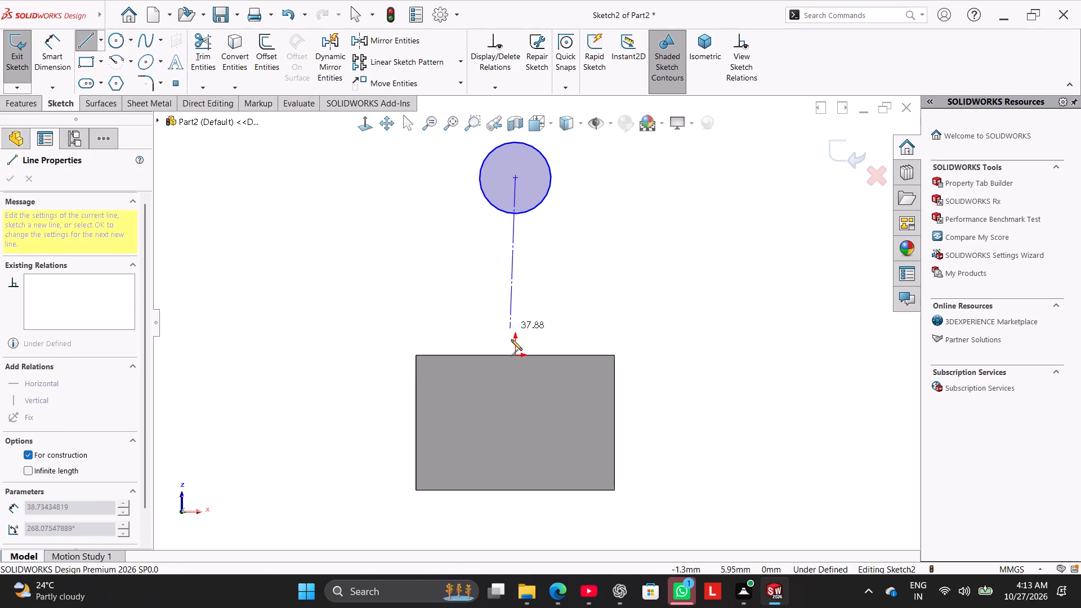
pyautogui.click(517, 355)
pyautogui.rightClick(547, 280)
pyautogui.click(572, 293)
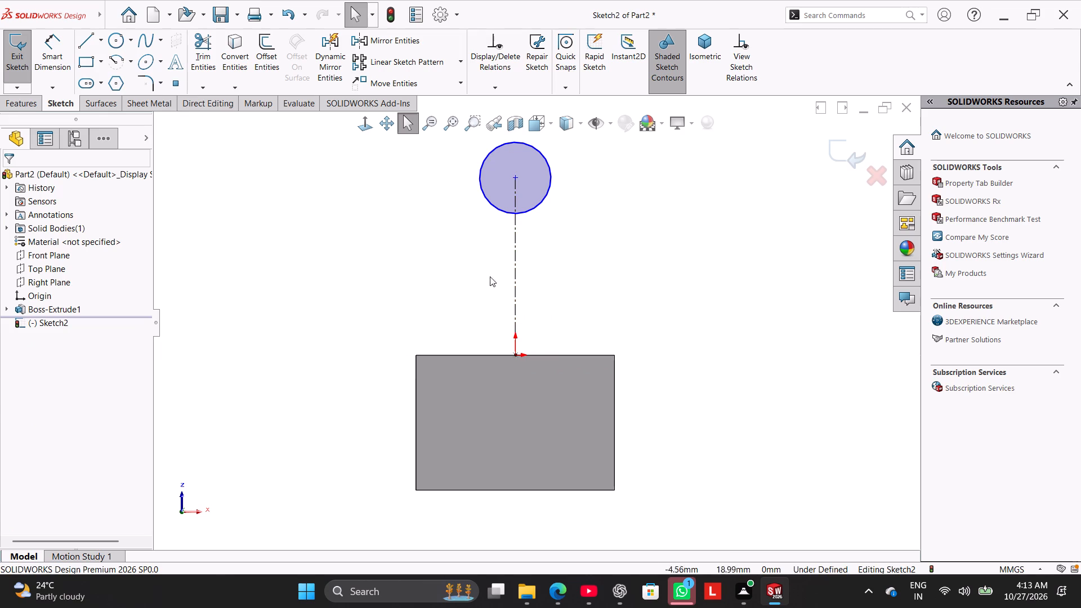
# Dimension the centerline between the circle's centre and the origin at 50 mm.
pyautogui.click(51, 69)
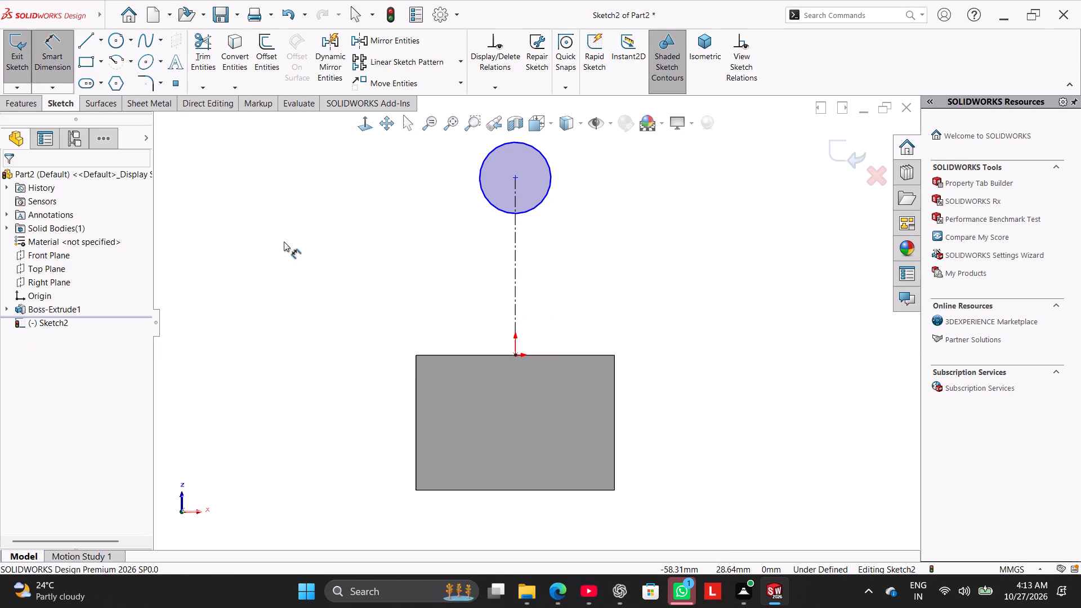
pyautogui.click(517, 281)
pyautogui.click(629, 283)
pyautogui.write('50')
pyautogui.press('Return')
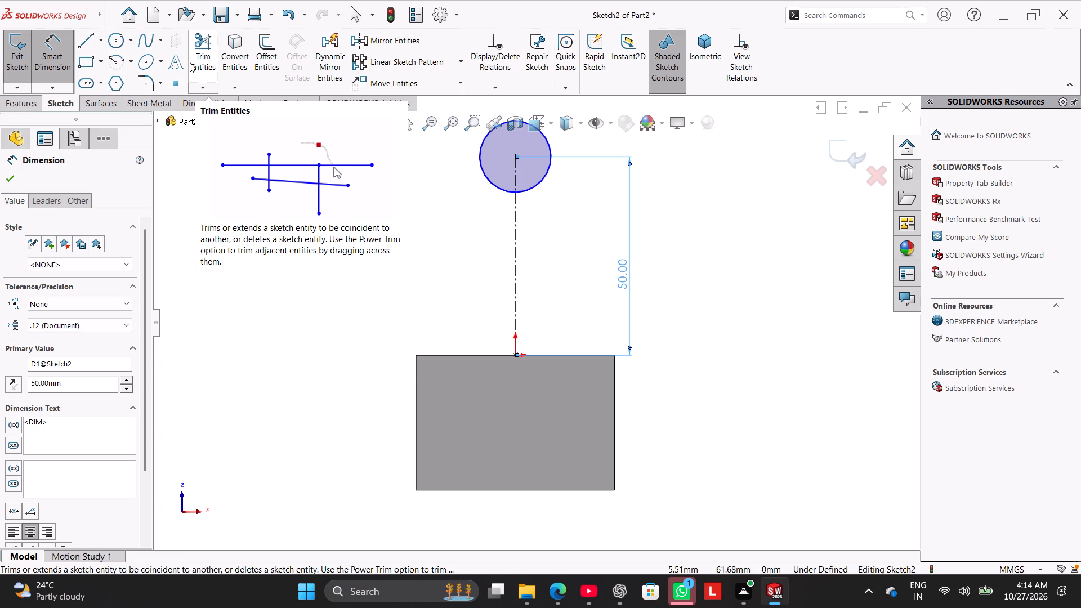
# Dimension the circle's diameter at 20 mm.
pyautogui.scroll(2, 504, 177)
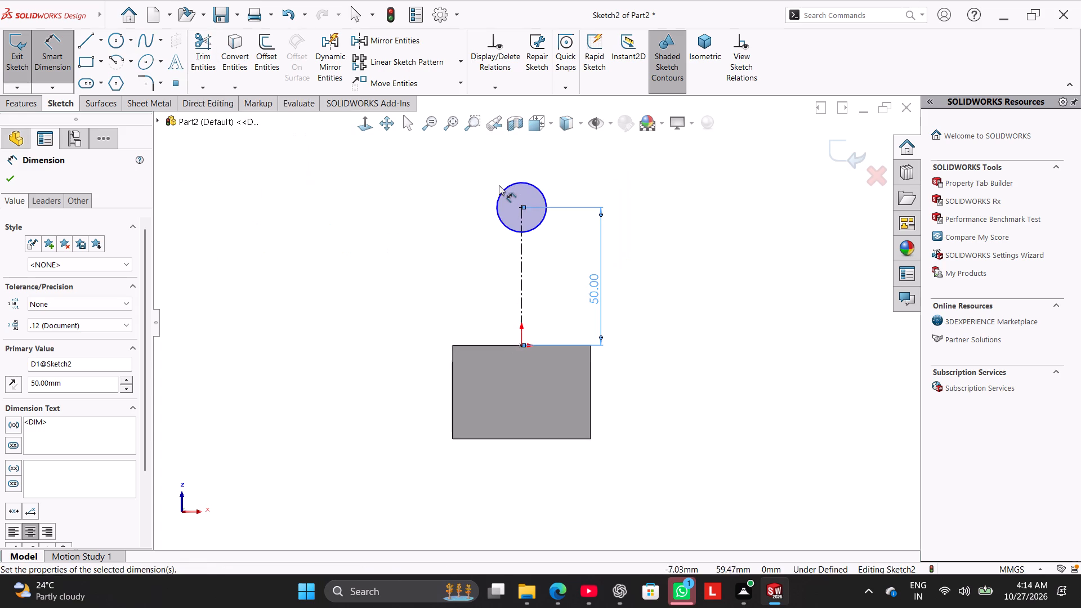
pyautogui.click(498, 194)
pyautogui.click(421, 159)
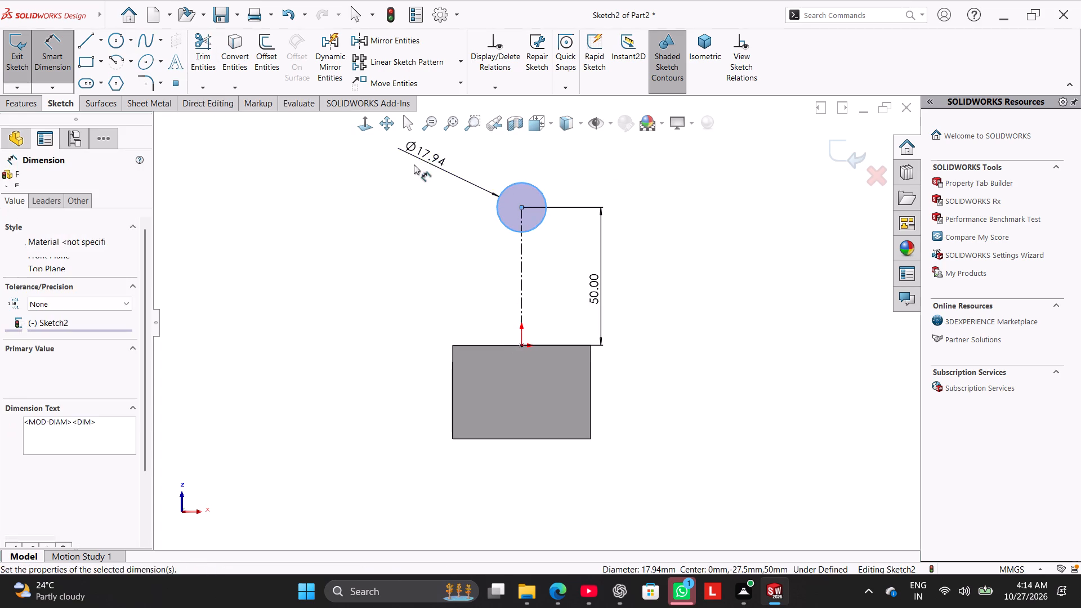
pyautogui.write('20')
pyautogui.press('Return')
pyautogui.rightClick(312, 230)
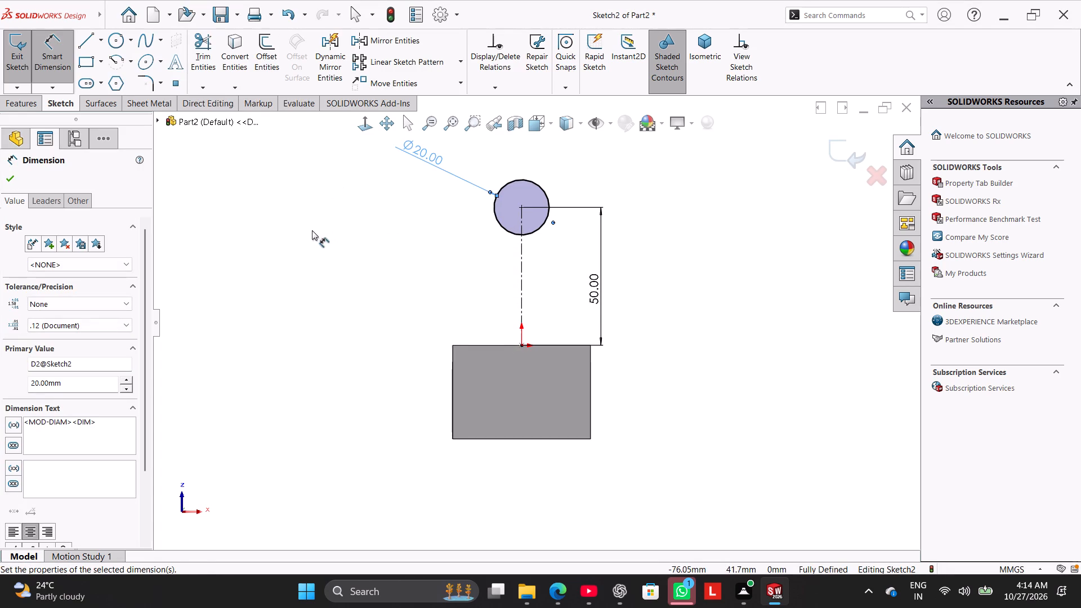
pyautogui.click(342, 266)
# Draw a slanted line from the flange's upper-left corner to the leftmost point of the circle.
pyautogui.click(79, 37)
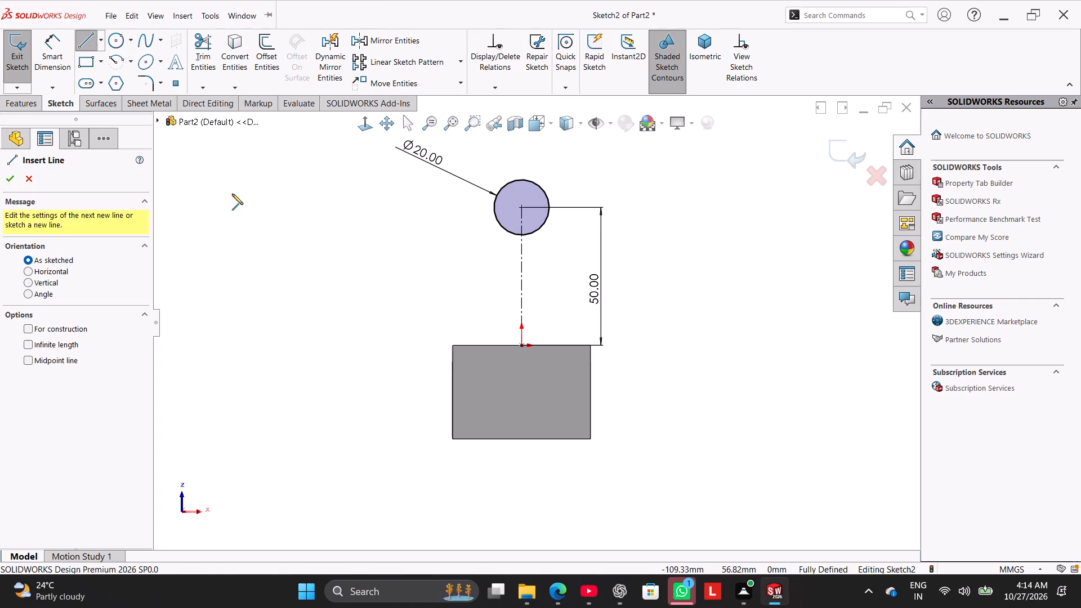
pyautogui.click(454, 346)
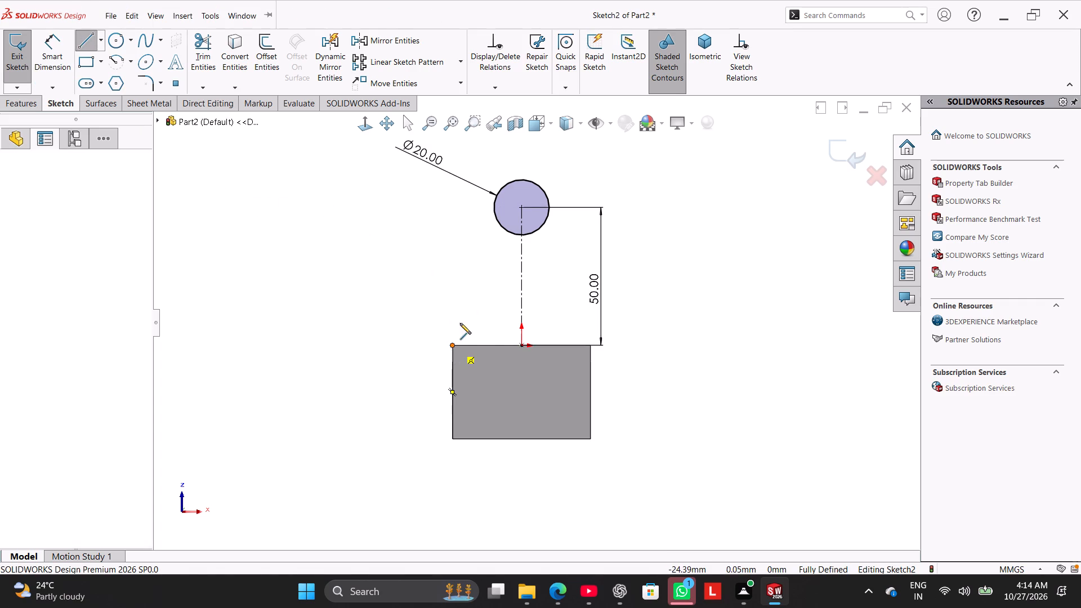
pyautogui.click(496, 205)
pyautogui.rightClick(435, 225)
pyautogui.click(461, 231)
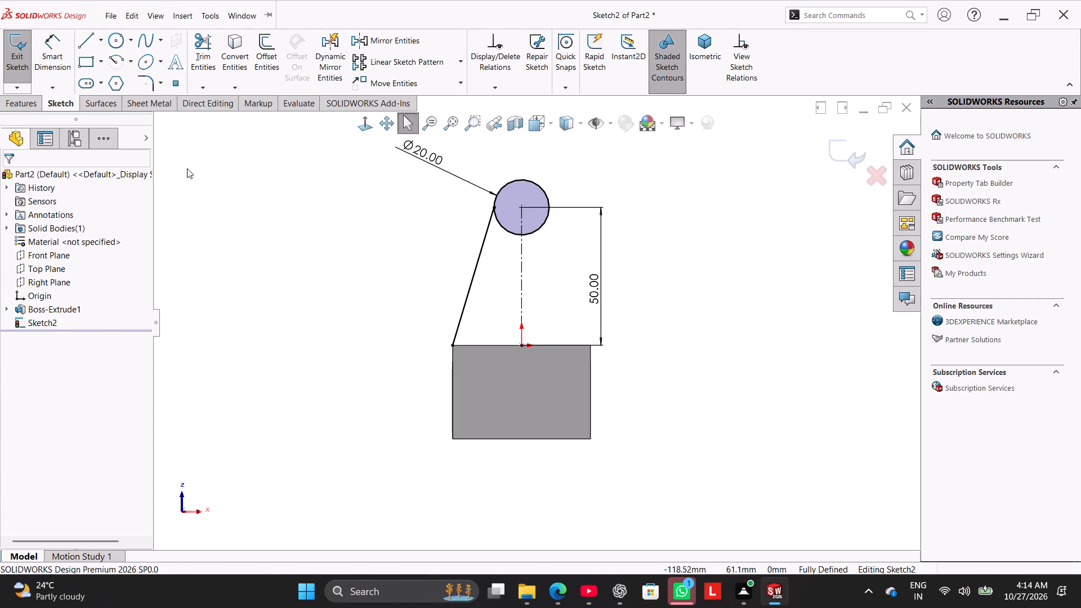
# Mirror the slanted line about the vertical centerline.
pyautogui.click(466, 297)
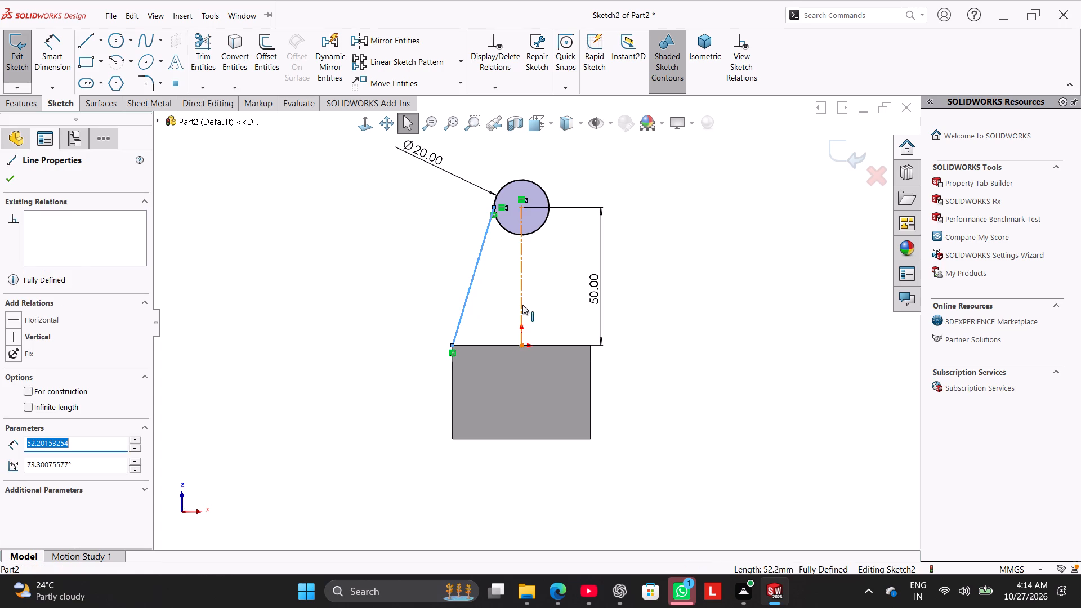
pyautogui.keyDown('ctrl'); pyautogui.click(522, 305); pyautogui.keyUp('ctrl')
pyautogui.click(414, 46)
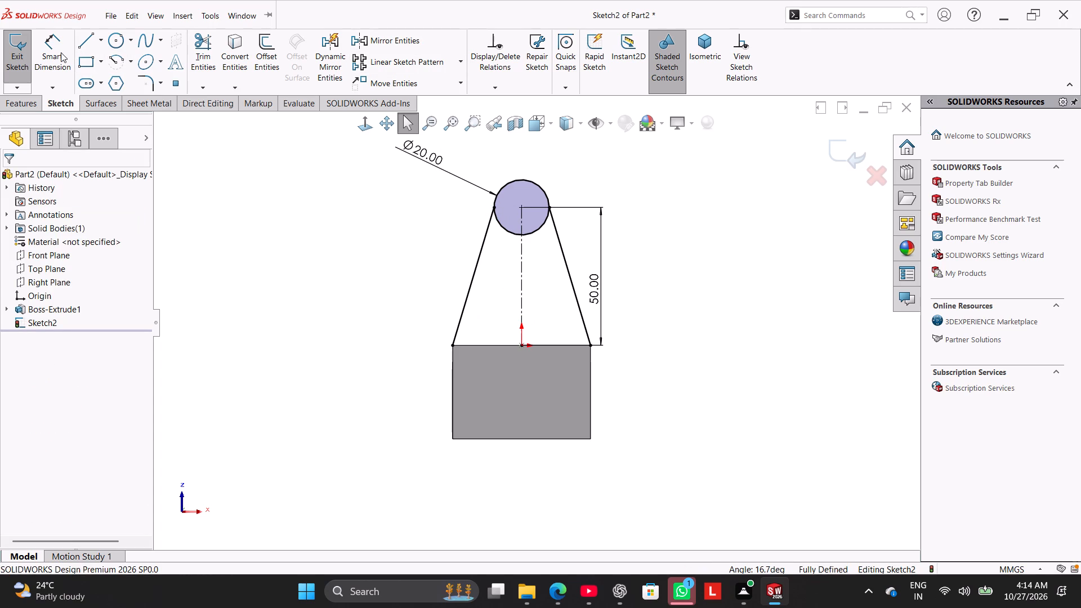
# Close the tapered outline with a horizontal line joining the lower ends of the two slanted lines.
pyautogui.click(81, 41)
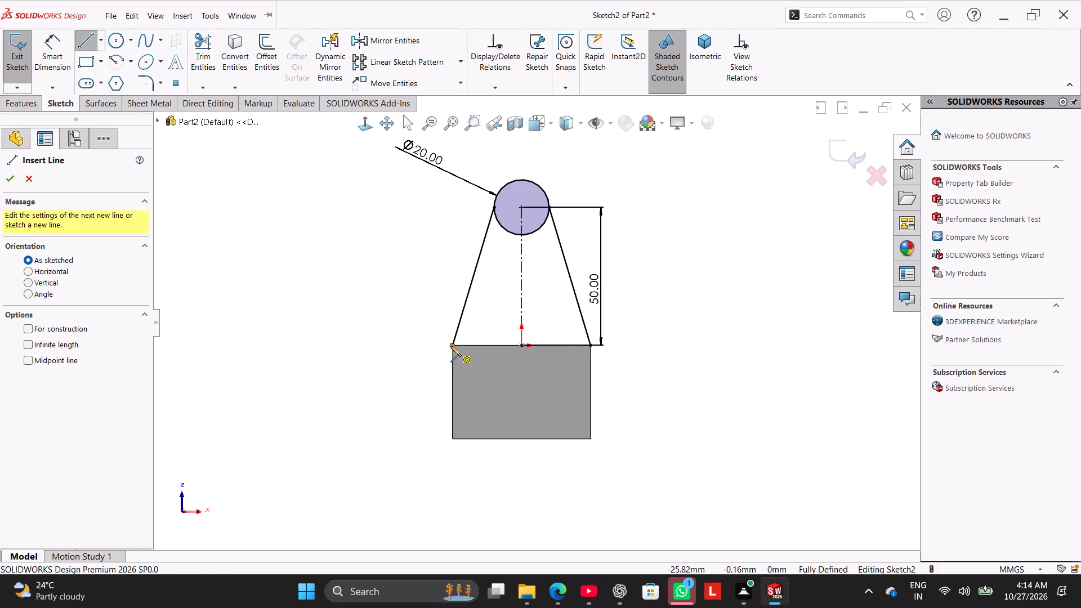
pyautogui.click(450, 346)
pyautogui.click(591, 346)
pyautogui.rightClick(308, 276)
pyautogui.click(346, 287)
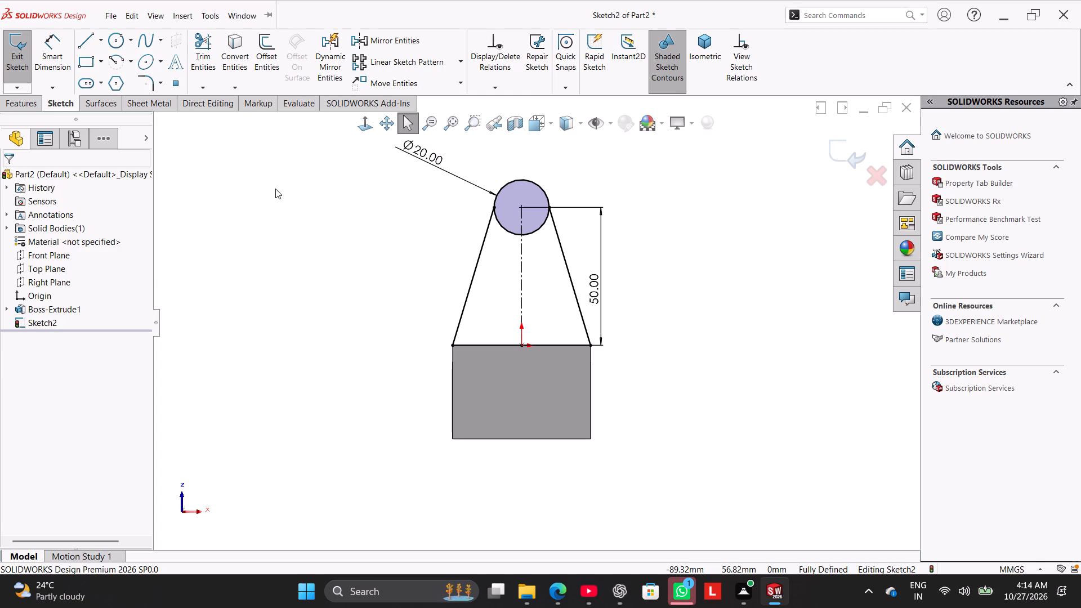
# Extrude the two tapered regions outside the circle 6 mm Blind, reversed upward from the sketch plane, and return to isometric view.
pyautogui.click(35, 99)
pyautogui.click(26, 73)
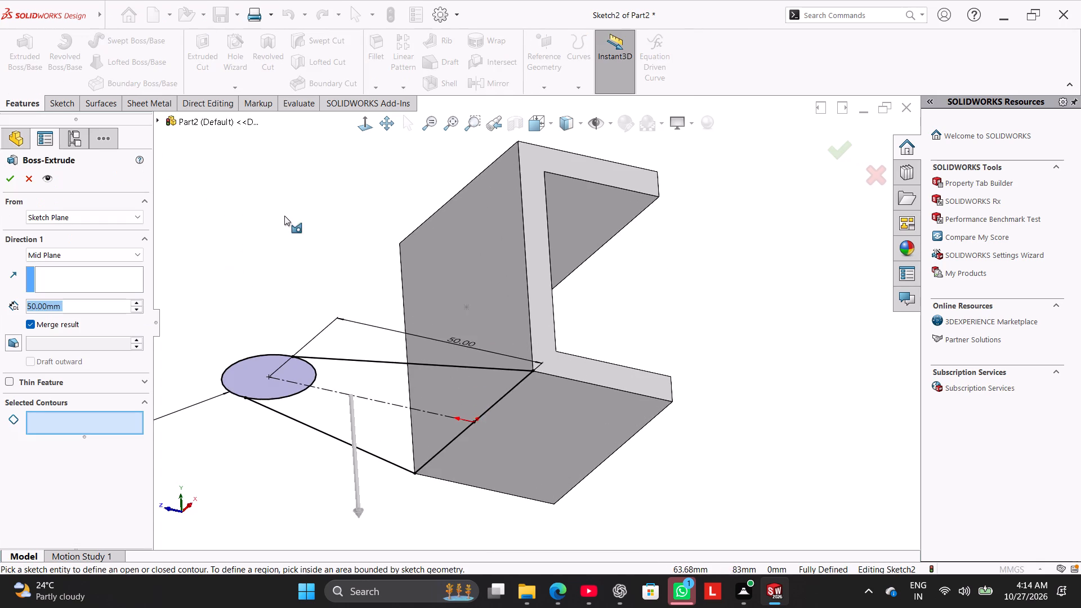
pyautogui.moveTo(284, 216); pyautogui.dragTo(255, 351, button='middle')
pyautogui.click(109, 256)
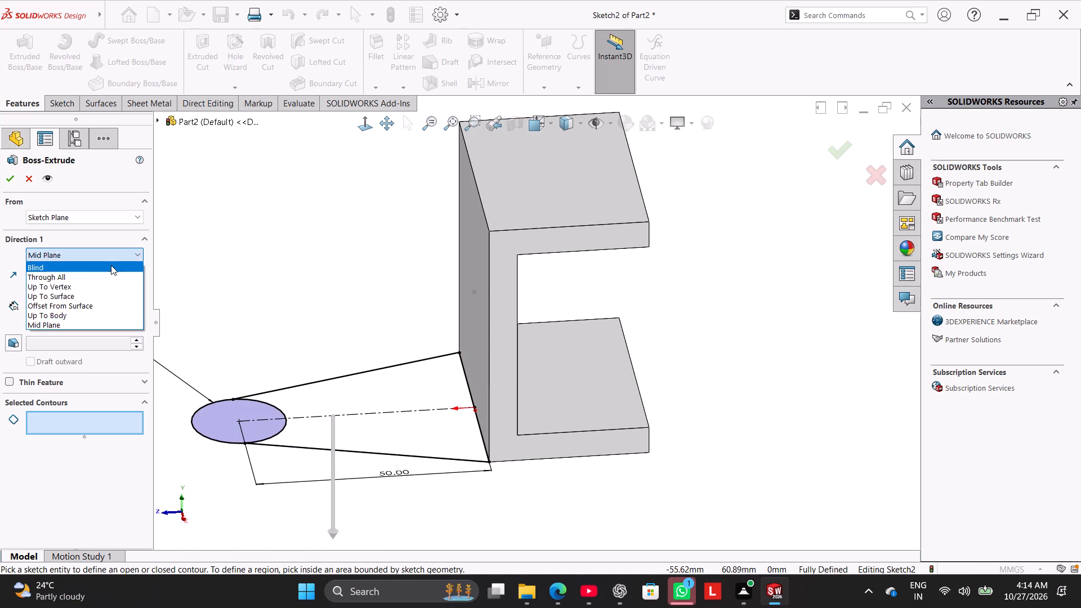
pyautogui.click(111, 266)
pyautogui.click(10, 254)
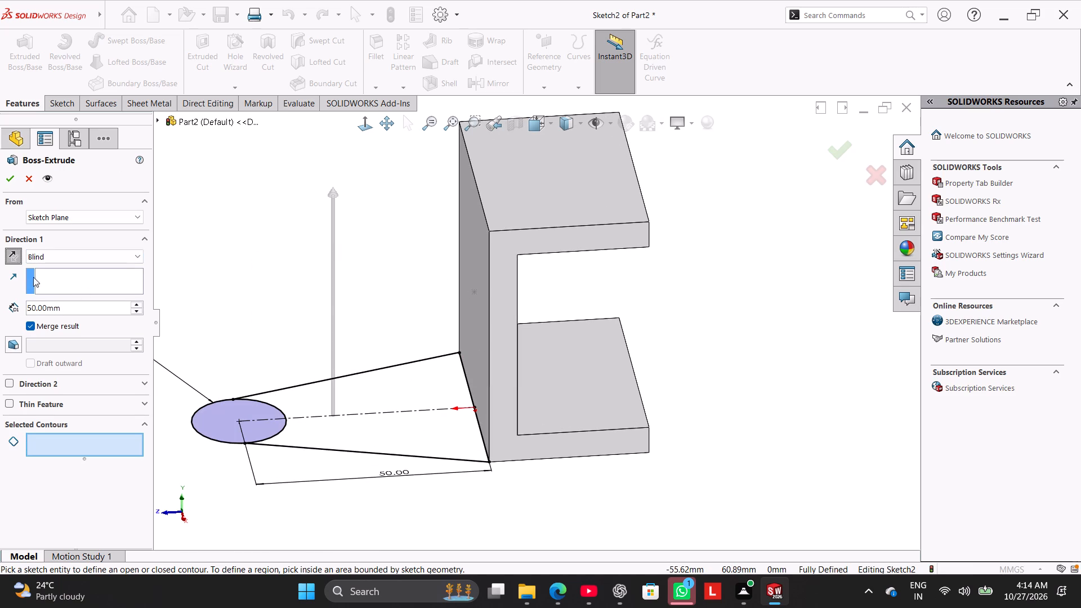
pyautogui.click(323, 441)
pyautogui.moveTo(210, 333); pyautogui.dragTo(247, 381, button='middle')
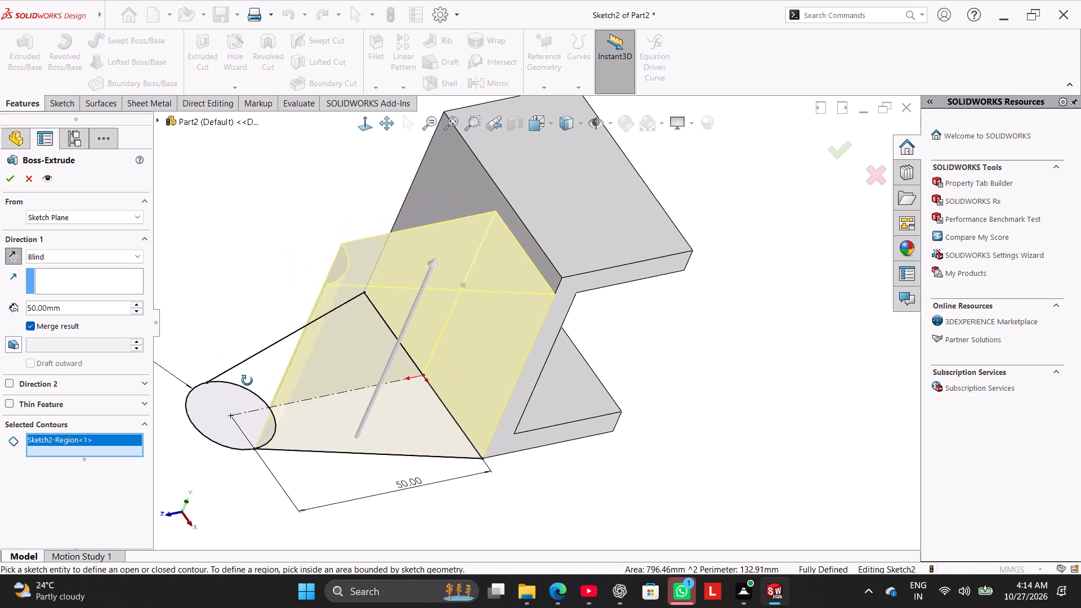
pyautogui.moveTo(247, 381); pyautogui.dragTo(260, 404, button='middle')
pyautogui.click(263, 365)
pyautogui.moveTo(193, 314); pyautogui.dragTo(127, 279, button='middle')
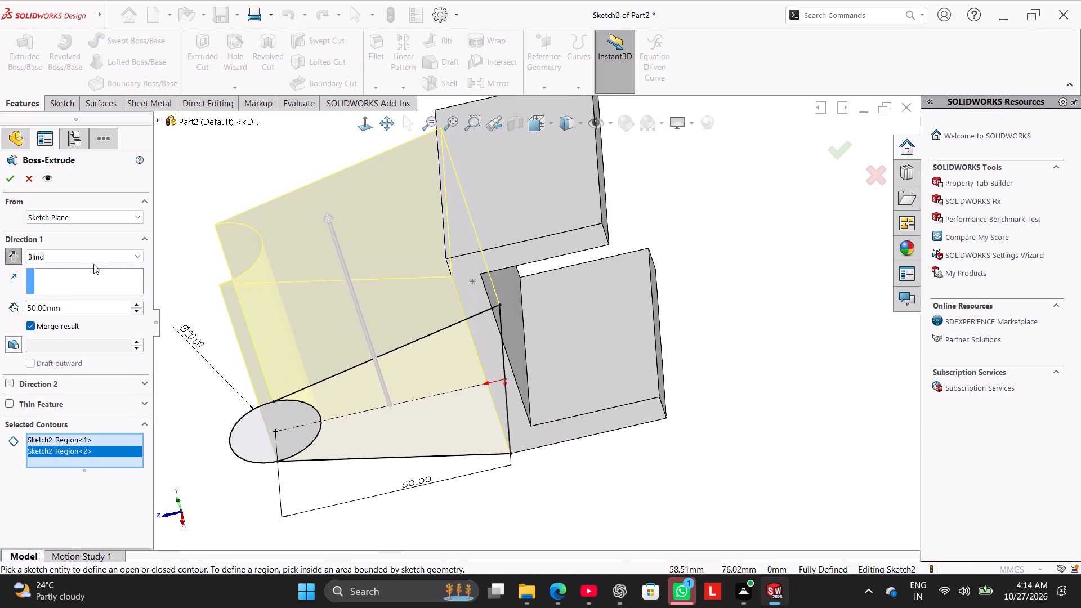
pyautogui.click(100, 305)
pyautogui.click(100, 305)
pyautogui.press('6')
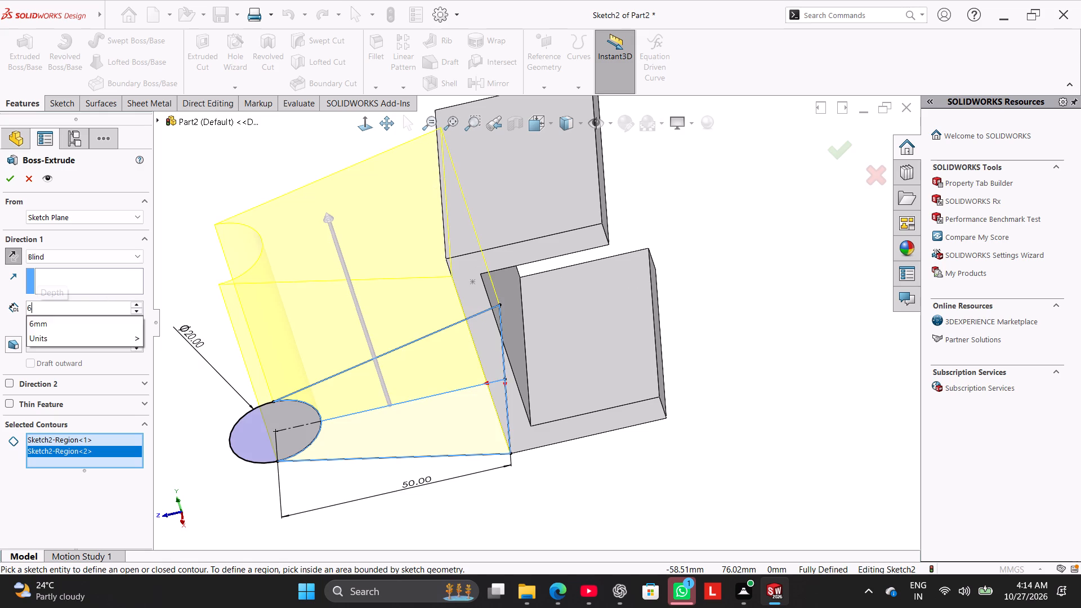
pyautogui.press('Return')
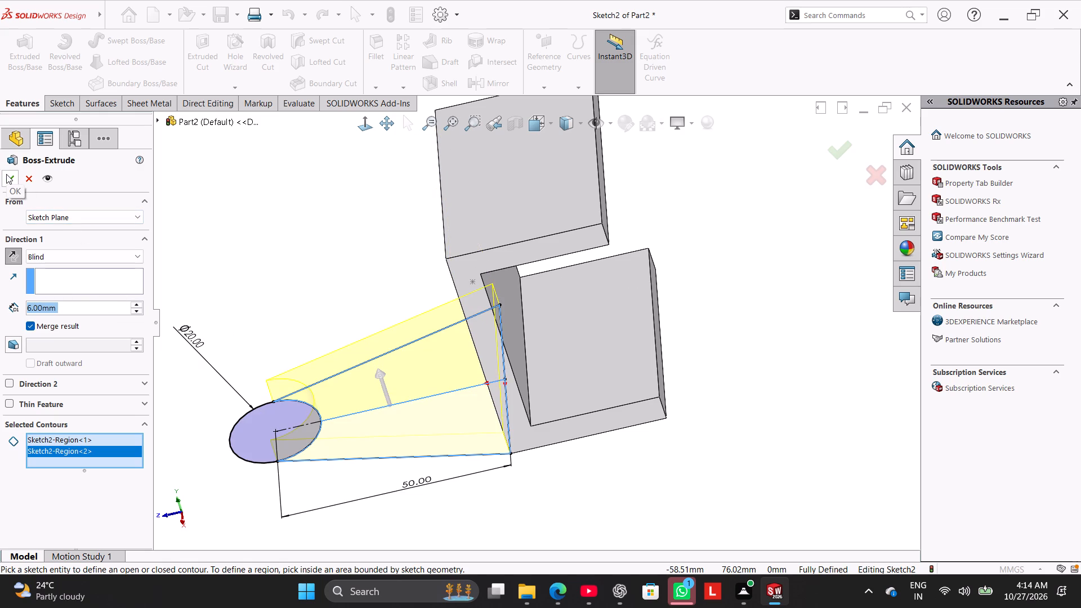
pyautogui.click(6, 174)
pyautogui.moveTo(249, 256); pyautogui.dragTo(258, 227, button='middle')
pyautogui.moveTo(235, 290); pyautogui.dragTo(311, 236, button='right')
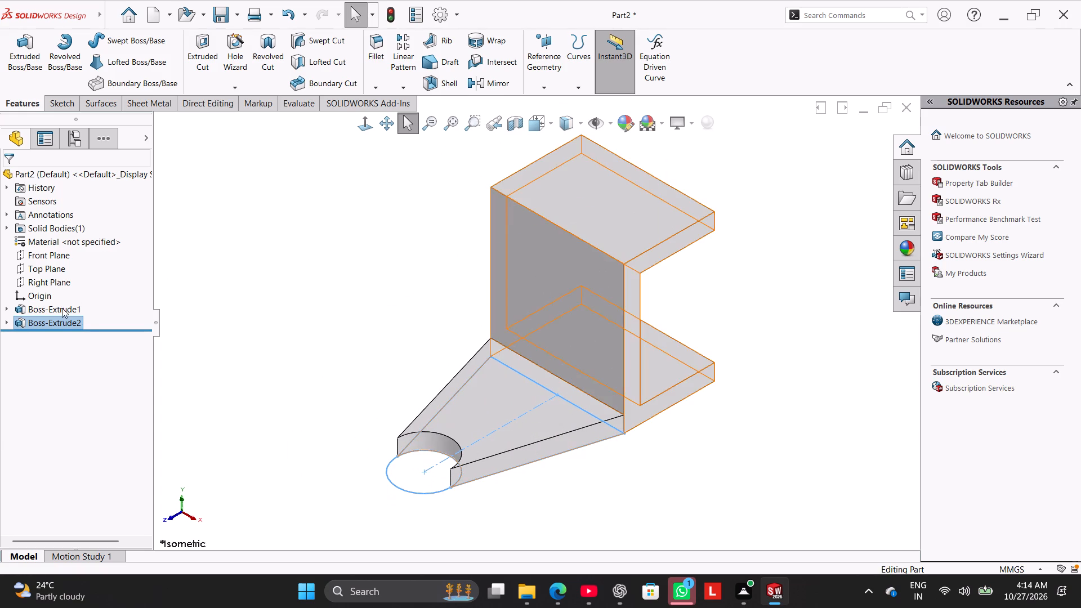
# Reuse the tapered arm's sketch for a Blind boss extrude of its circular region.
pyautogui.click(3, 320)
pyautogui.click(7, 321)
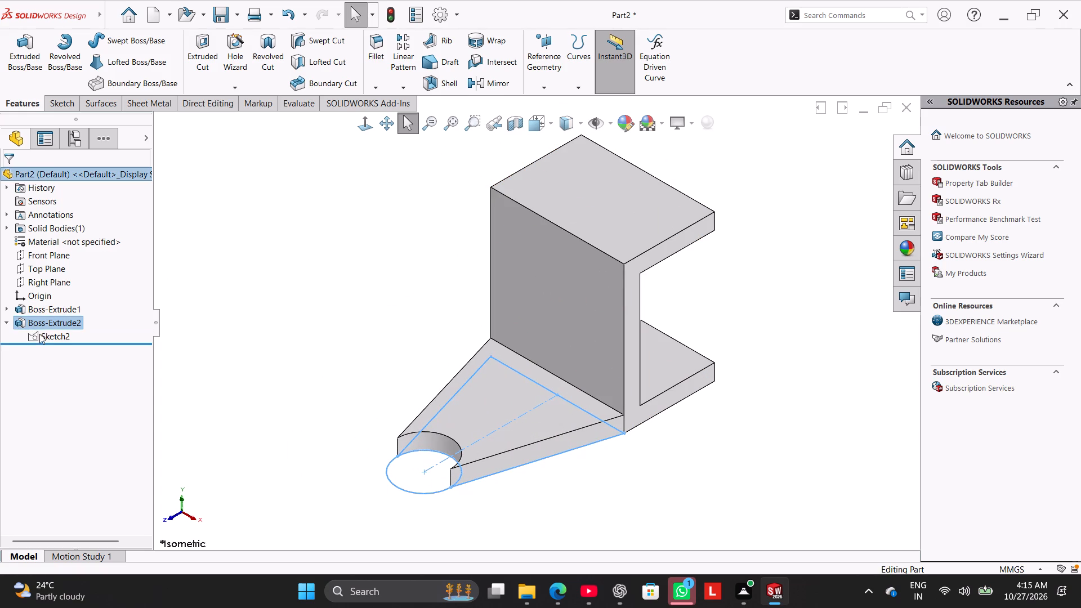
pyautogui.click(39, 334)
pyautogui.click(29, 63)
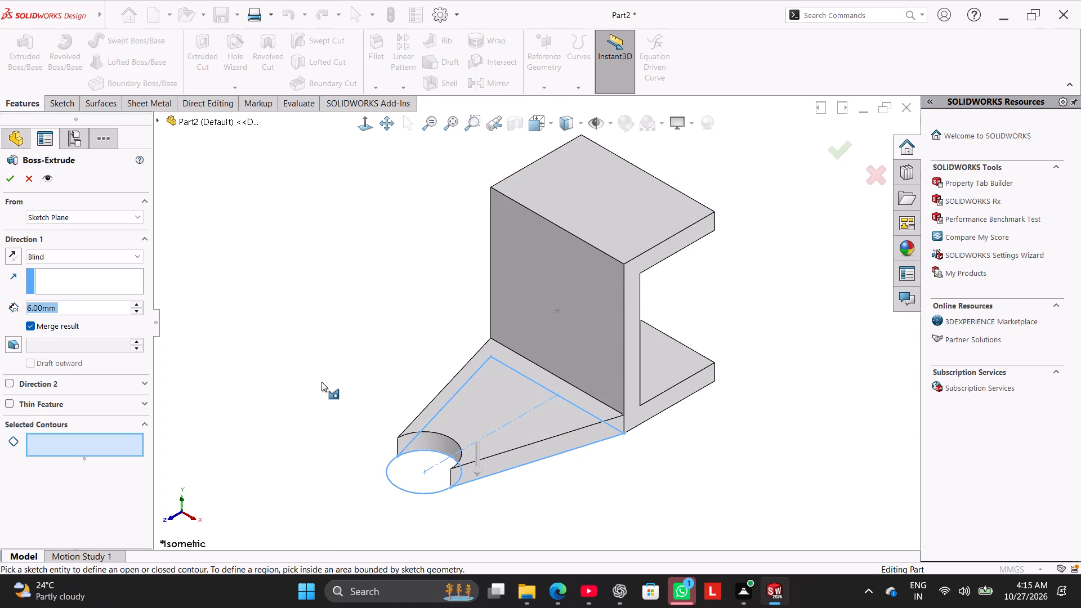
pyautogui.click(407, 470)
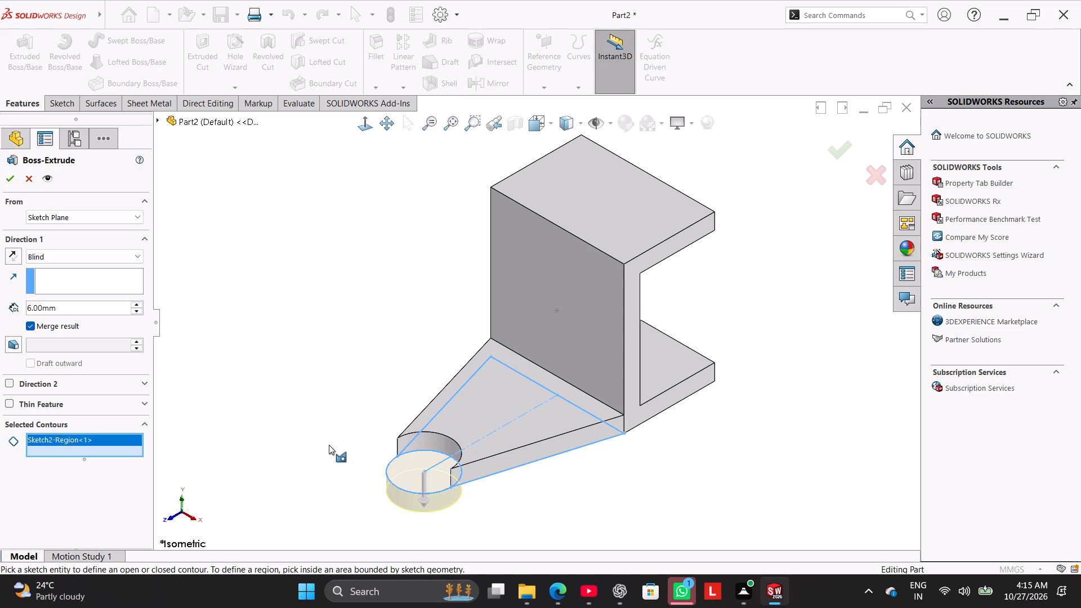
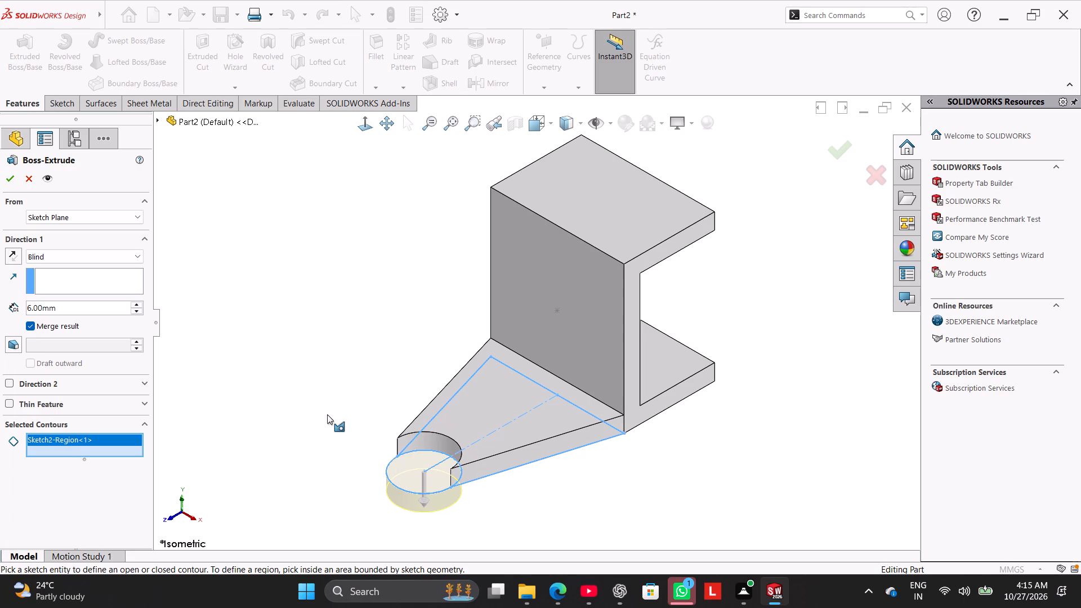
# Set the round boss's Blind depth below the sketch plane to 10 mm.
pyautogui.moveTo(321, 401); pyautogui.dragTo(297, 349, button='middle')
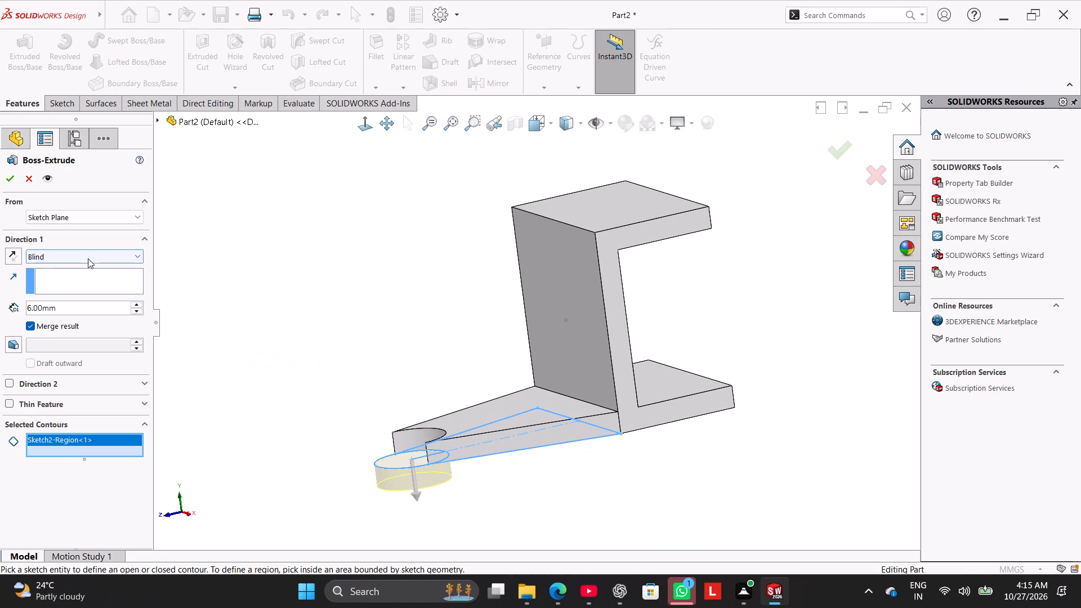
pyautogui.doubleClick(86, 302)
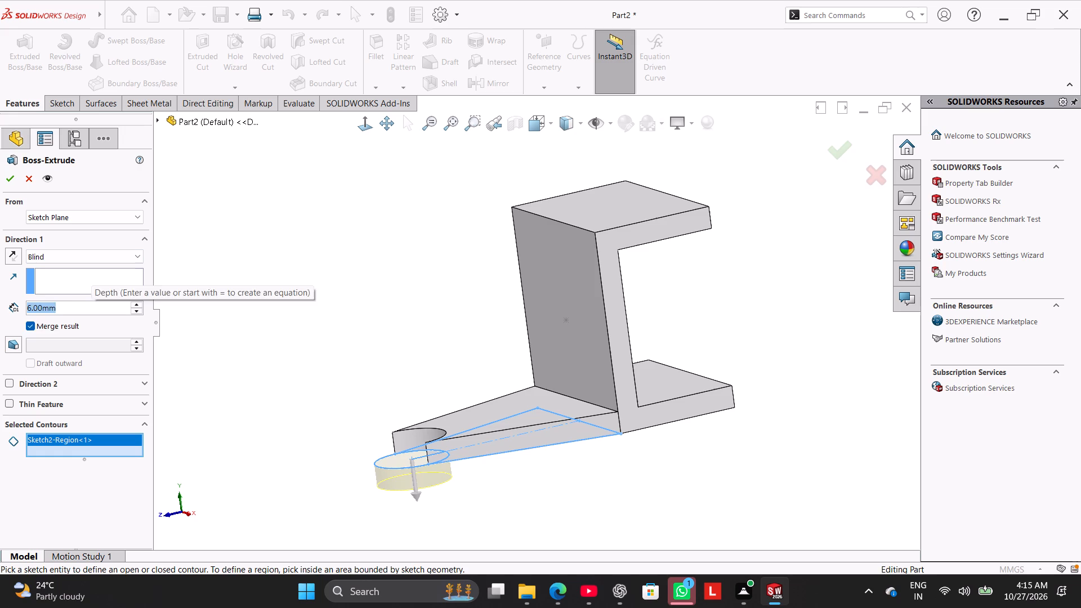
pyautogui.write('10')
pyautogui.press('Return')
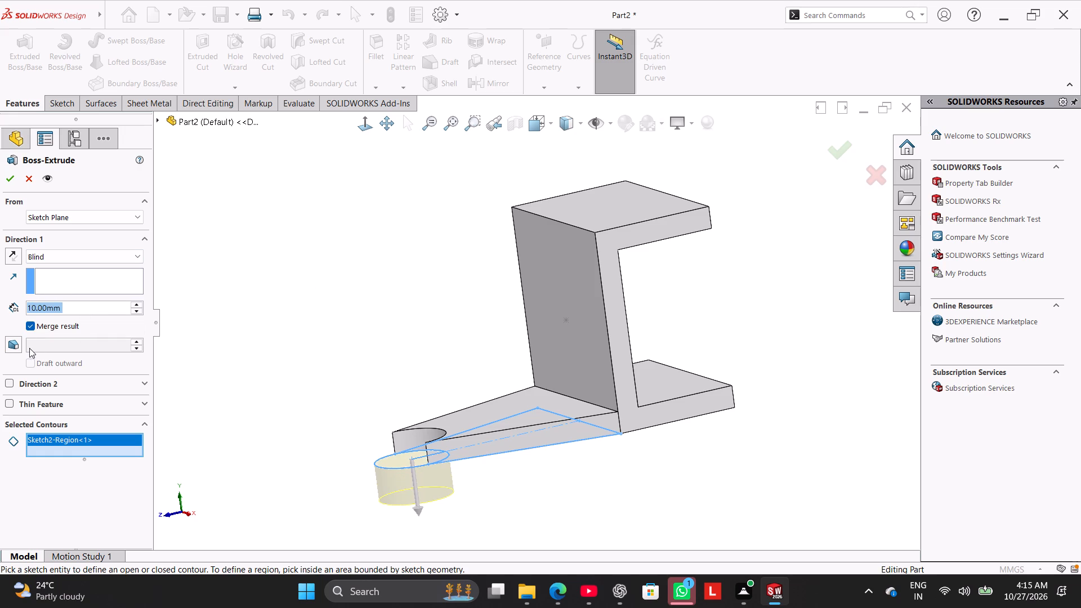
# Add a second Blind direction of 21-10 (11 mm) upward to the round boss, finish the extrude and return to isometric view.
pyautogui.click(10, 383)
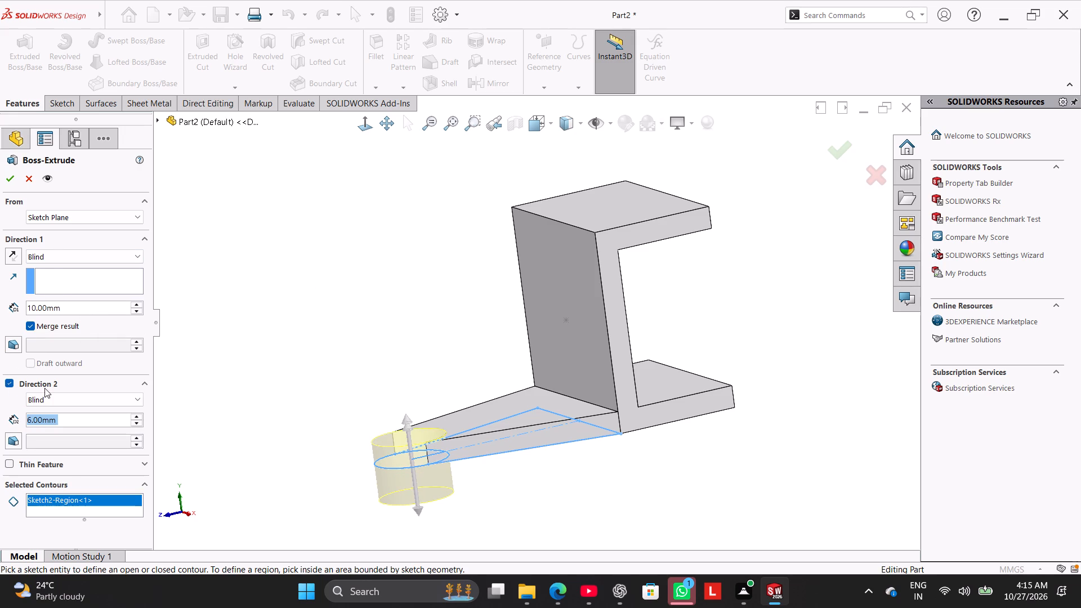
pyautogui.doubleClick(88, 421)
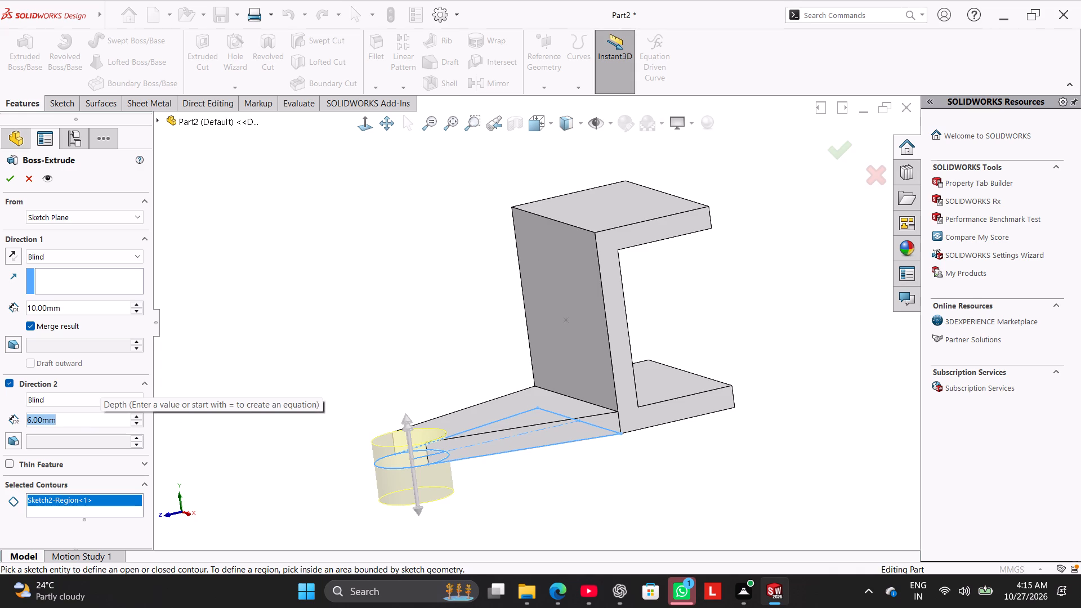
pyautogui.write('21')
pyautogui.press('-')
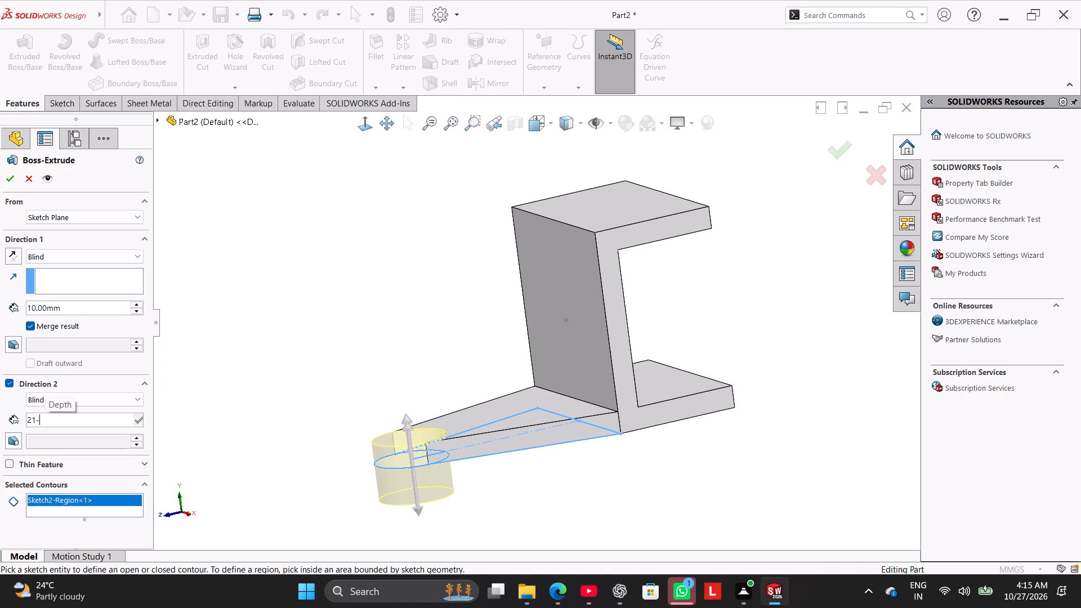
pyautogui.press('1')
pyautogui.press('0')
pyautogui.press('Return')
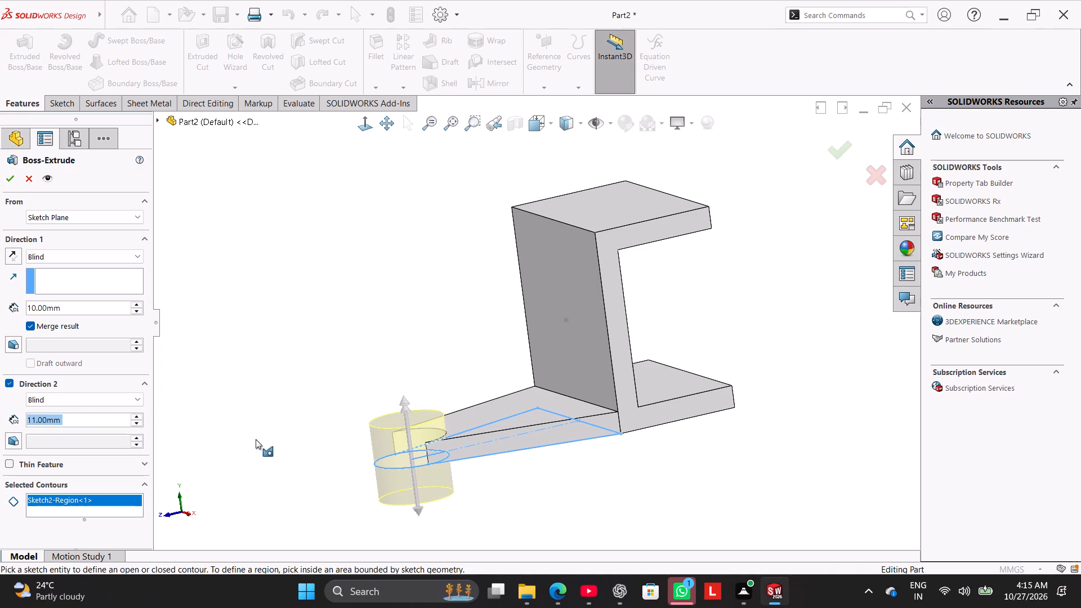
pyautogui.moveTo(256, 439); pyautogui.dragTo(243, 439, button='middle')
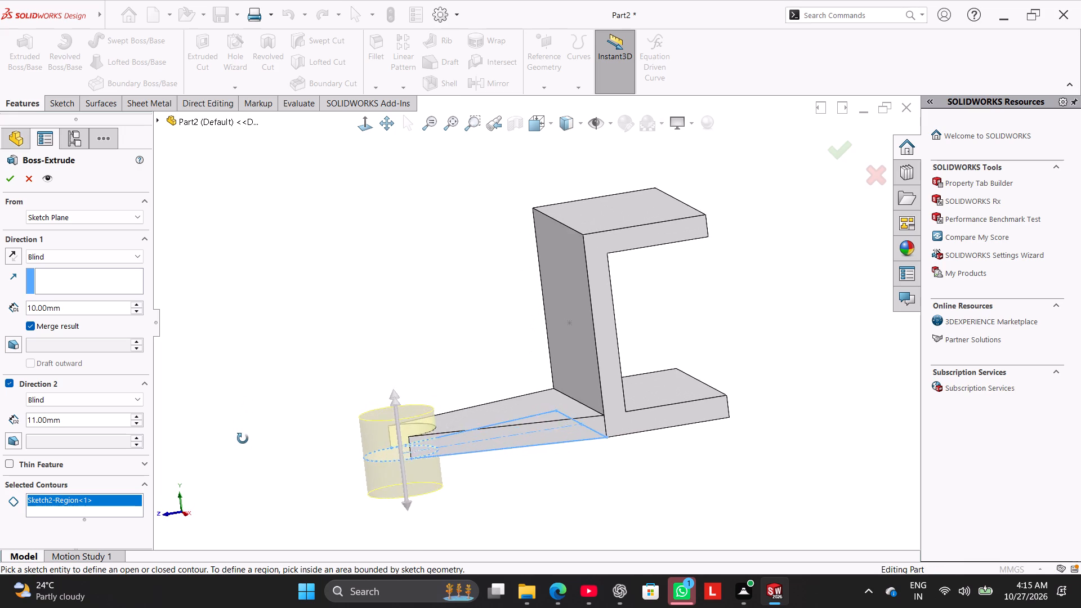
pyautogui.moveTo(243, 439); pyautogui.dragTo(256, 456, button='middle')
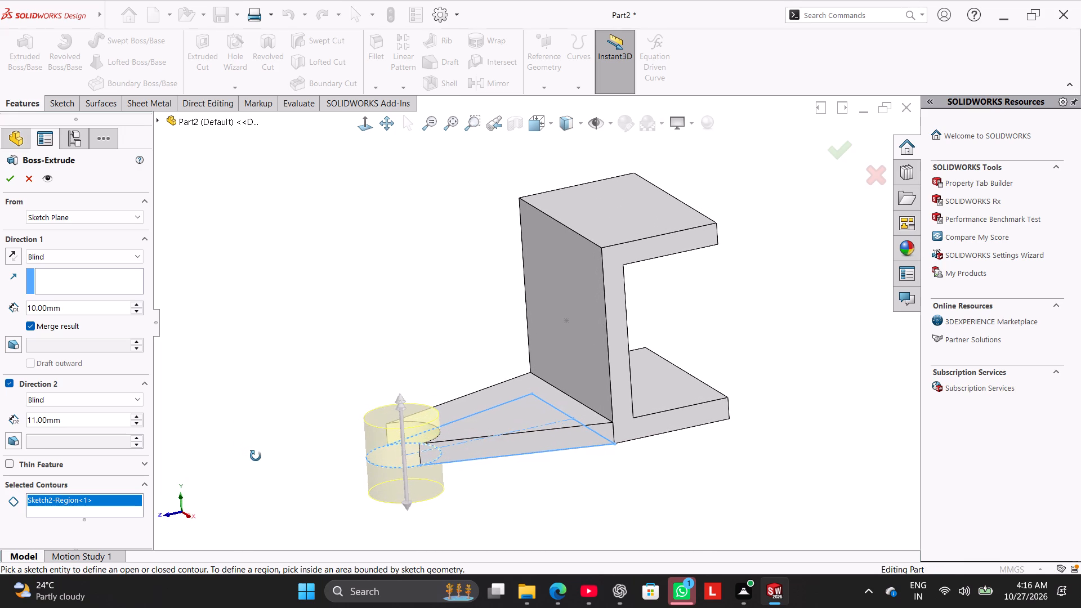
pyautogui.moveTo(256, 456); pyautogui.dragTo(240, 444, button='middle')
pyautogui.click(9, 182)
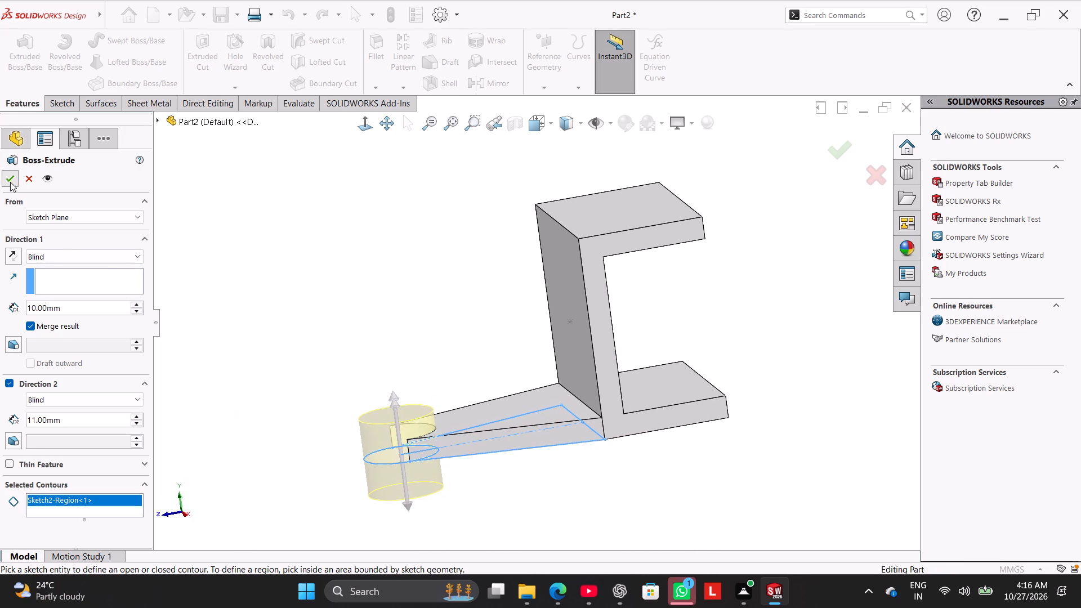
pyautogui.click(266, 302)
pyautogui.moveTo(262, 360); pyautogui.dragTo(432, 261, button='right')
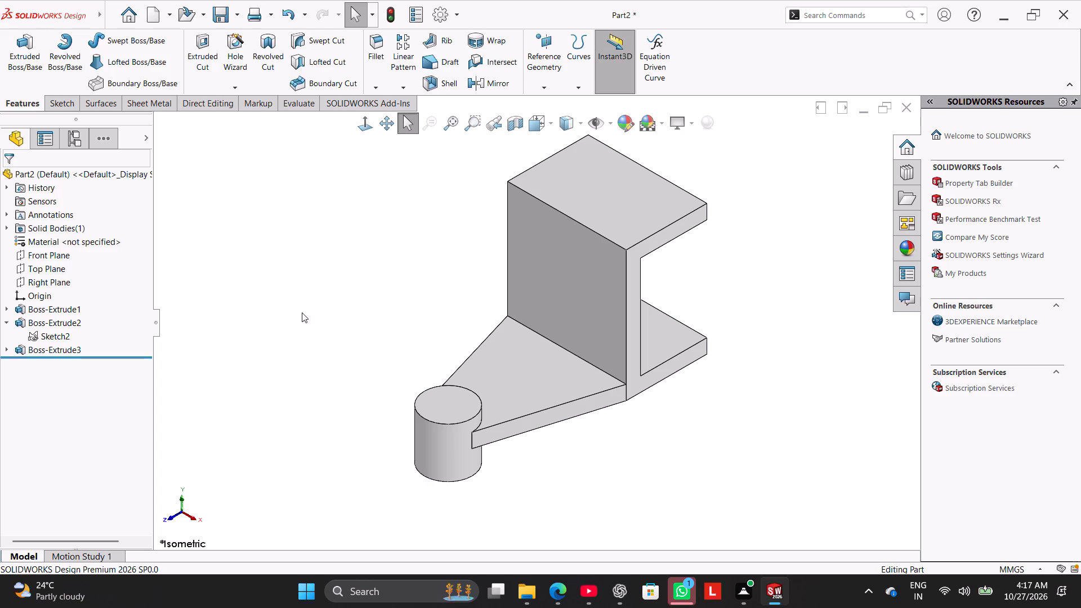
# Reuse the arm's sketch for a boss extrude of its two tapered regions, starting at an offset of 53-5 (48 mm) reversed upward.
pyautogui.click(52, 336)
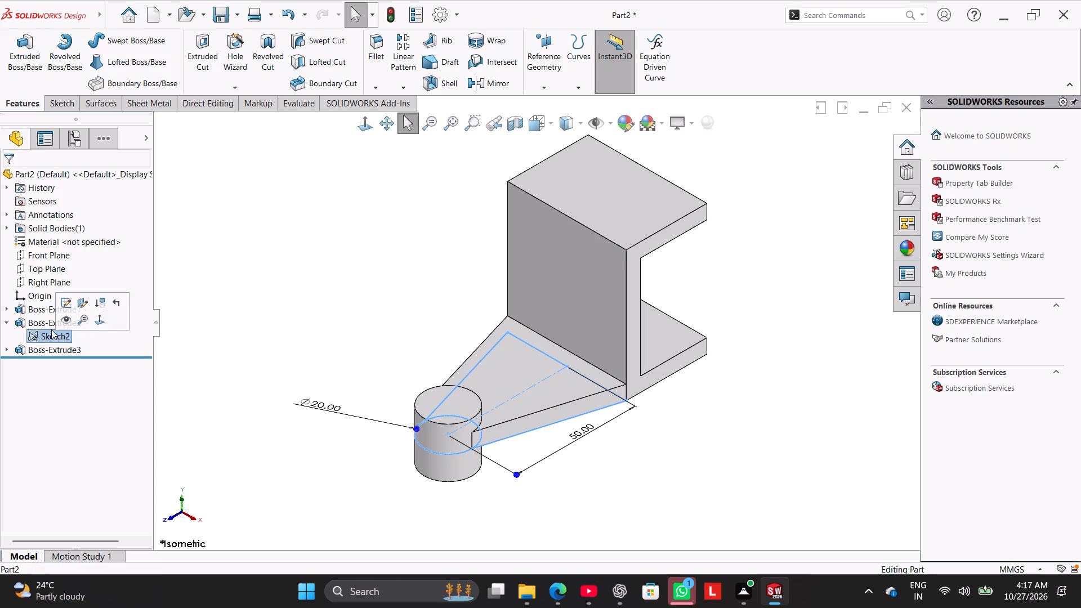
pyautogui.click(32, 71)
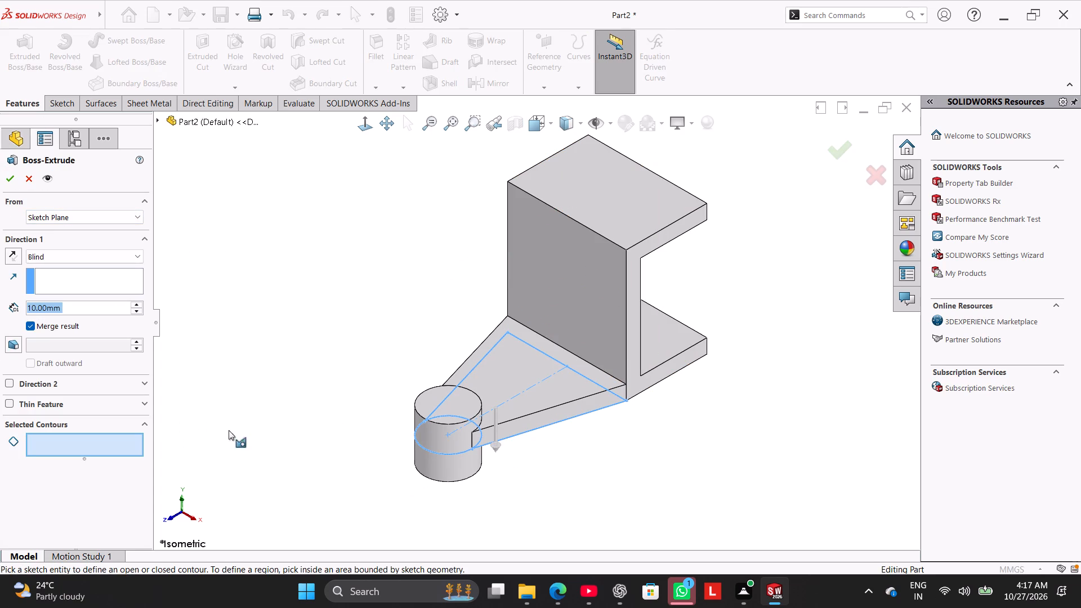
pyautogui.click(536, 414)
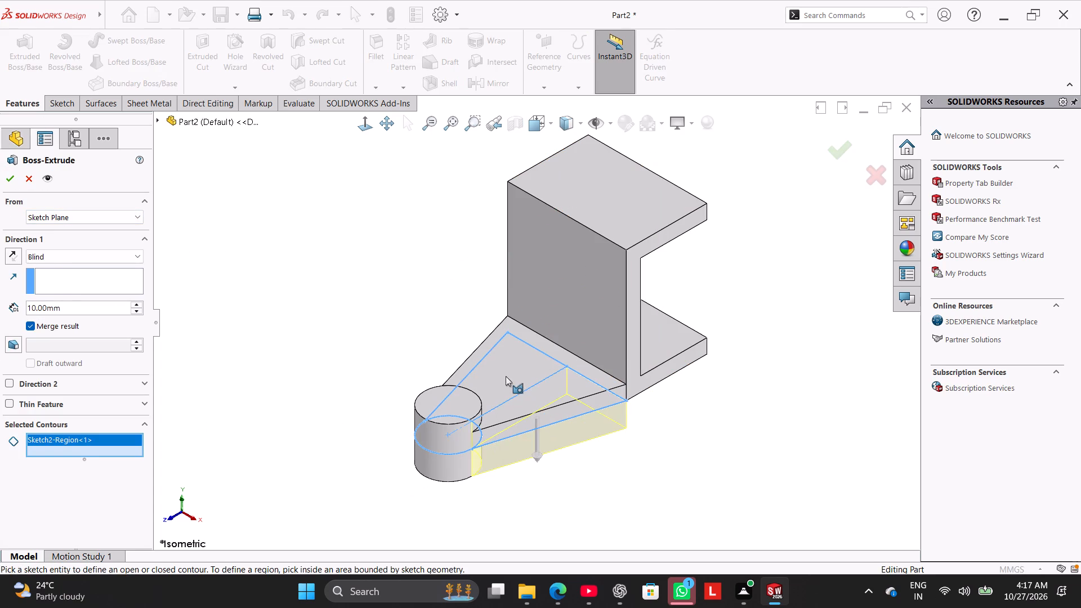
pyautogui.click(506, 376)
pyautogui.moveTo(287, 373); pyautogui.dragTo(234, 369, button='middle')
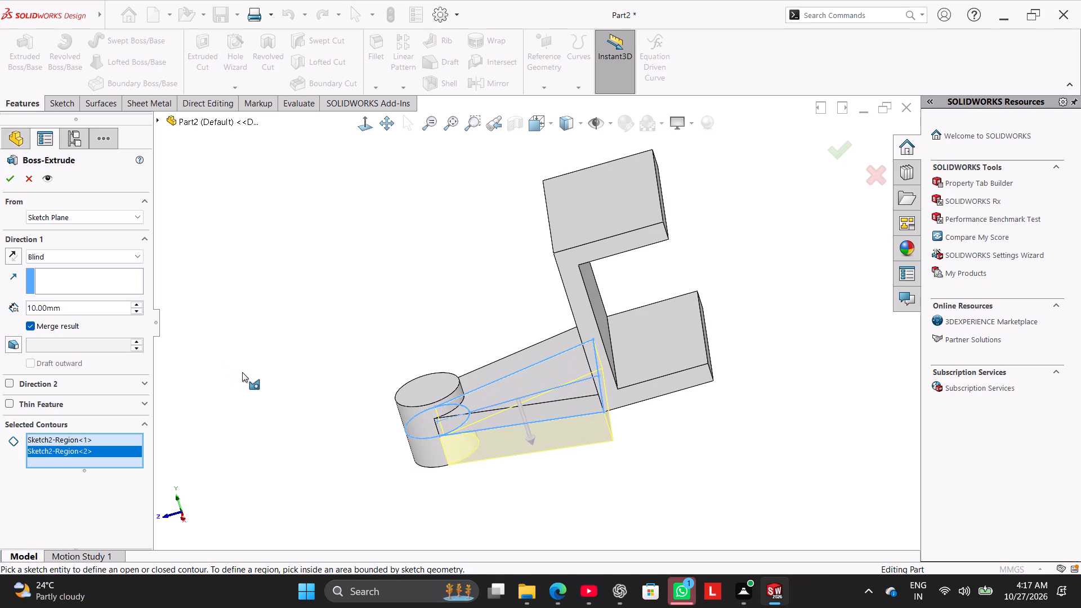
pyautogui.click(64, 219)
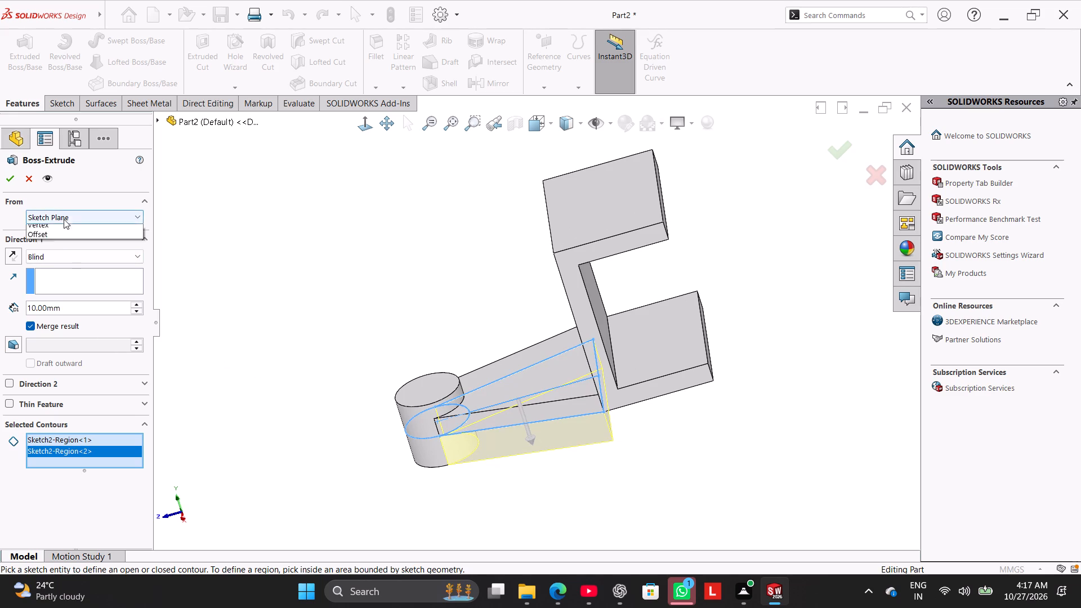
pyautogui.click(78, 253)
pyautogui.click(76, 245)
pyautogui.doubleClick(75, 242)
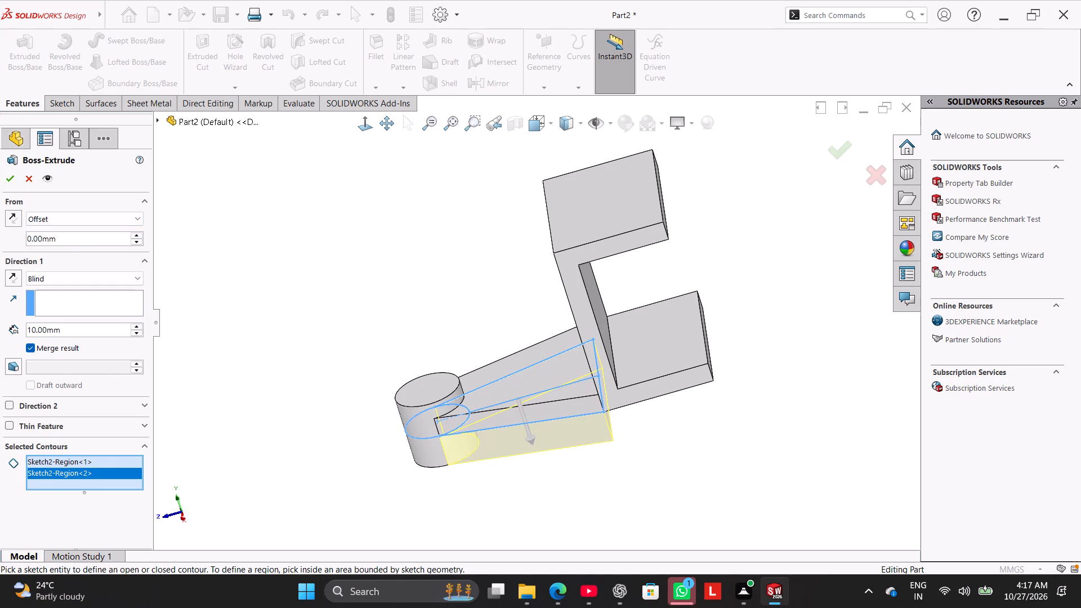
pyautogui.write('53-')
pyautogui.press('5')
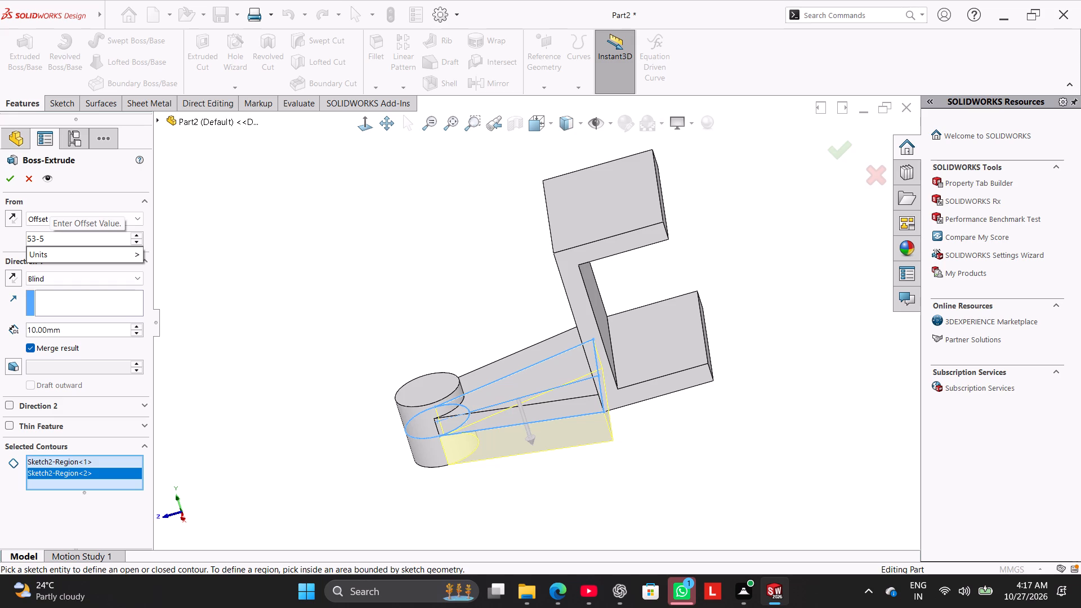
pyautogui.press('Return')
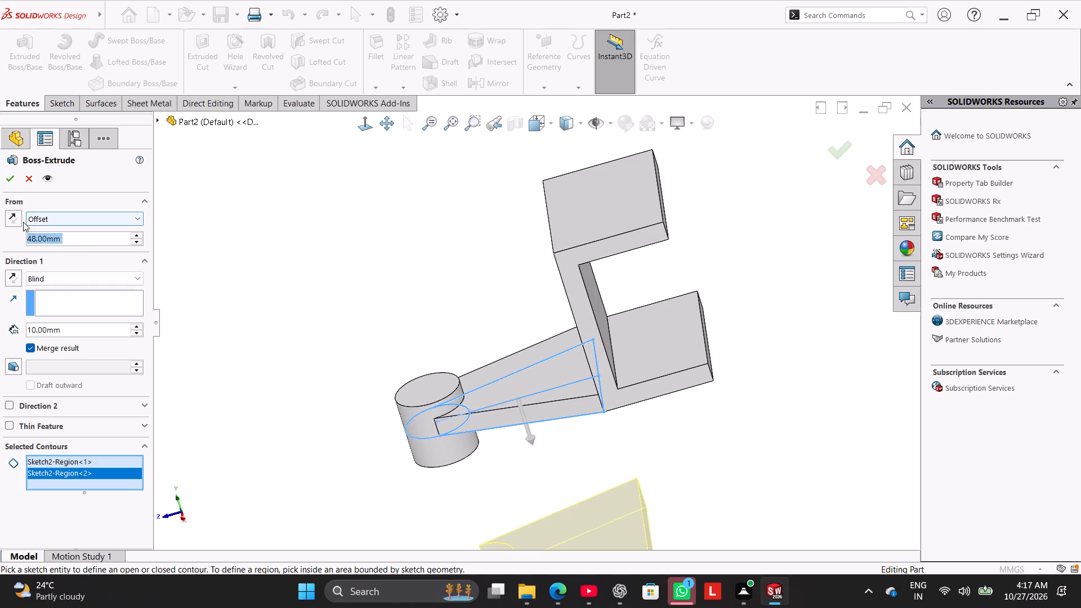
pyautogui.click(16, 222)
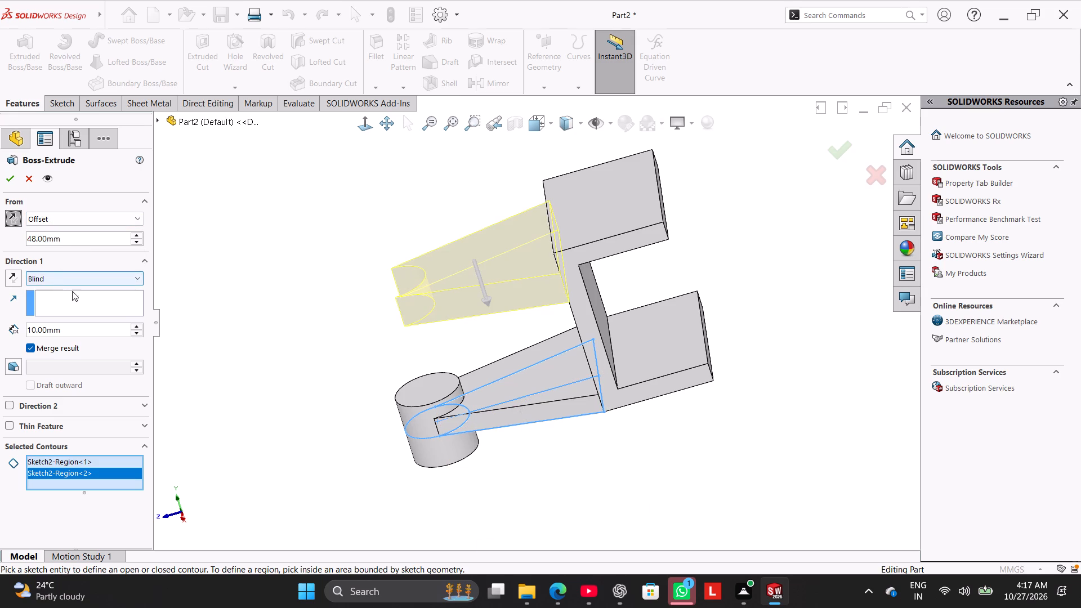
# Set the upper tapered arm's Blind extrude depth to 6 mm.
pyautogui.moveTo(181, 337); pyautogui.dragTo(185, 276, button='middle')
pyautogui.click(57, 328)
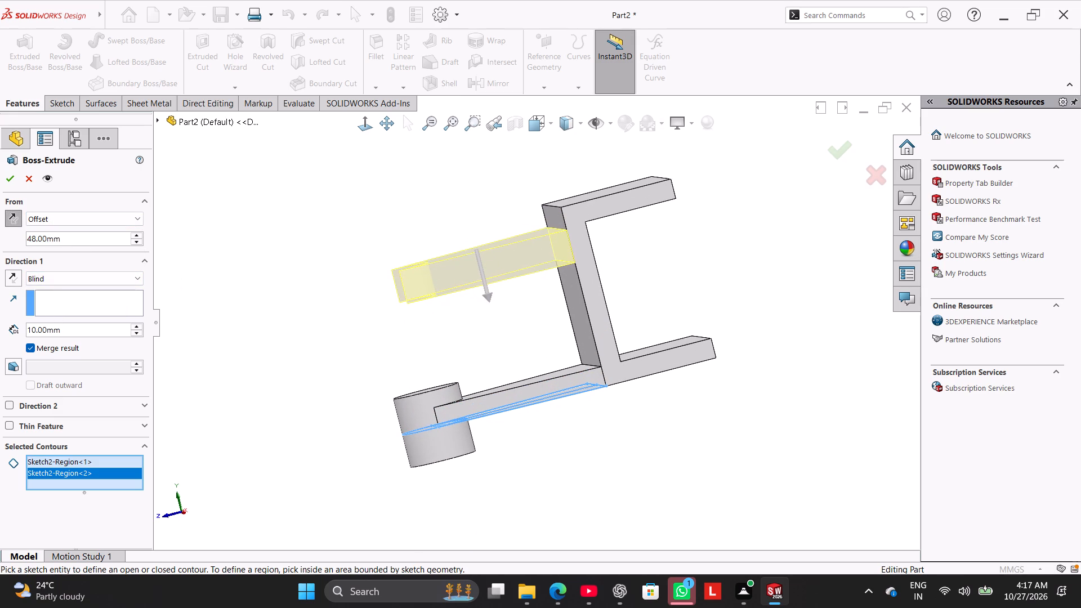
pyautogui.doubleClick(59, 328)
pyautogui.press('6')
pyautogui.press('Return')
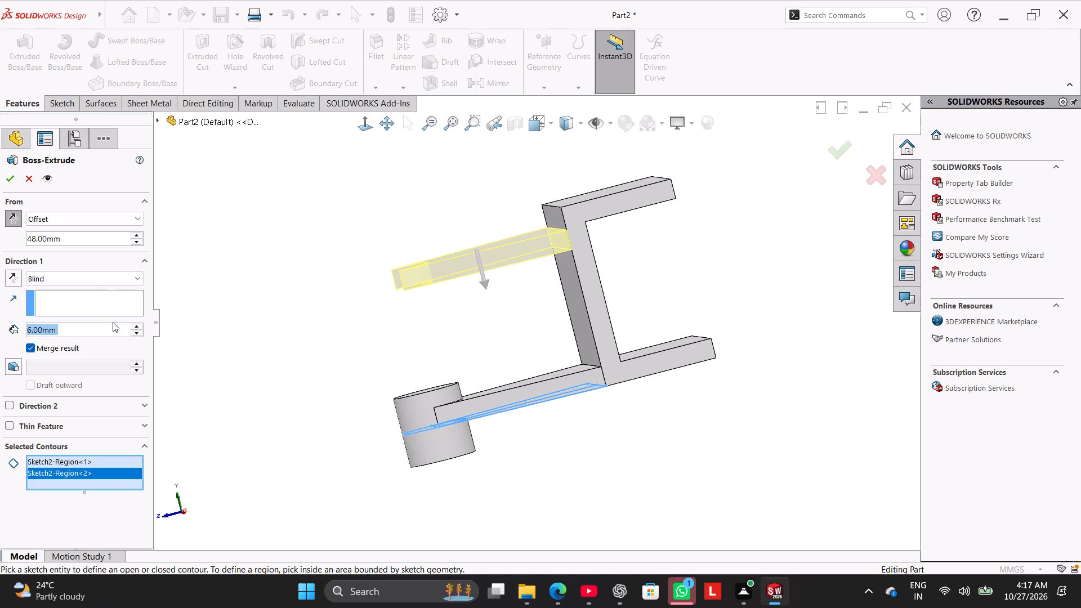
# Set the upper arm's start offset to 38 mm, check the preview from several angles and finish the extrude.
pyautogui.moveTo(149, 366); pyautogui.dragTo(187, 436, button='middle')
pyautogui.moveTo(200, 352); pyautogui.dragTo(259, 382, button='middle')
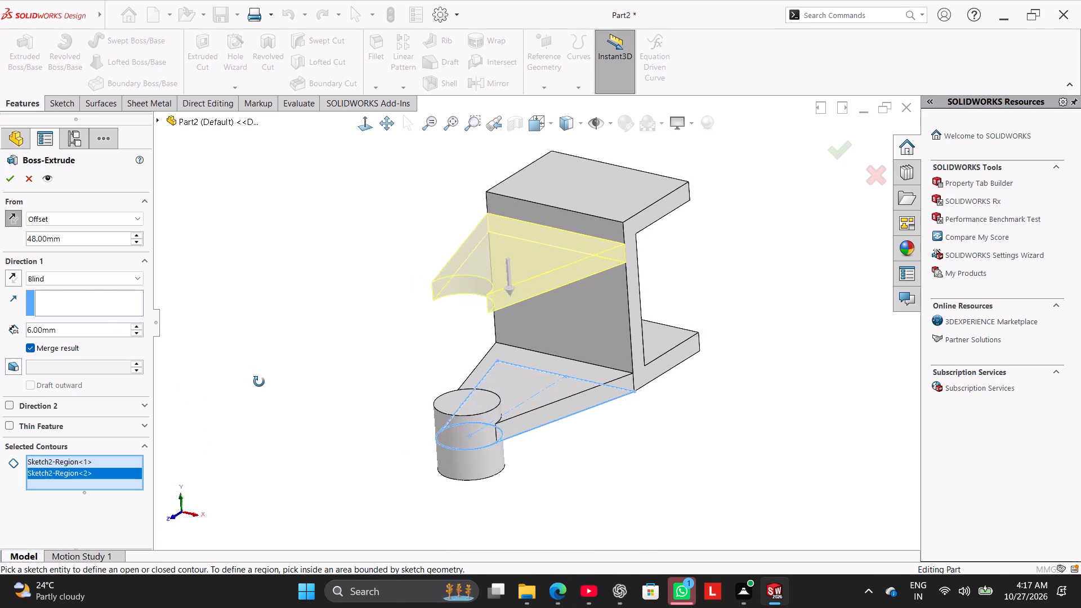
pyautogui.moveTo(259, 382); pyautogui.dragTo(224, 354, button='middle')
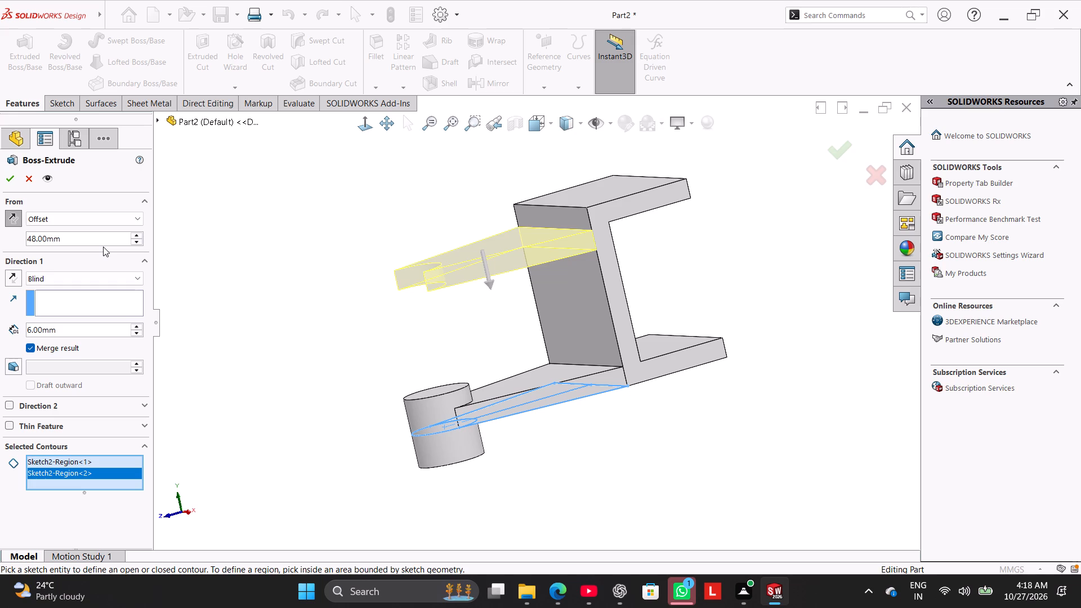
pyautogui.doubleClick(72, 243)
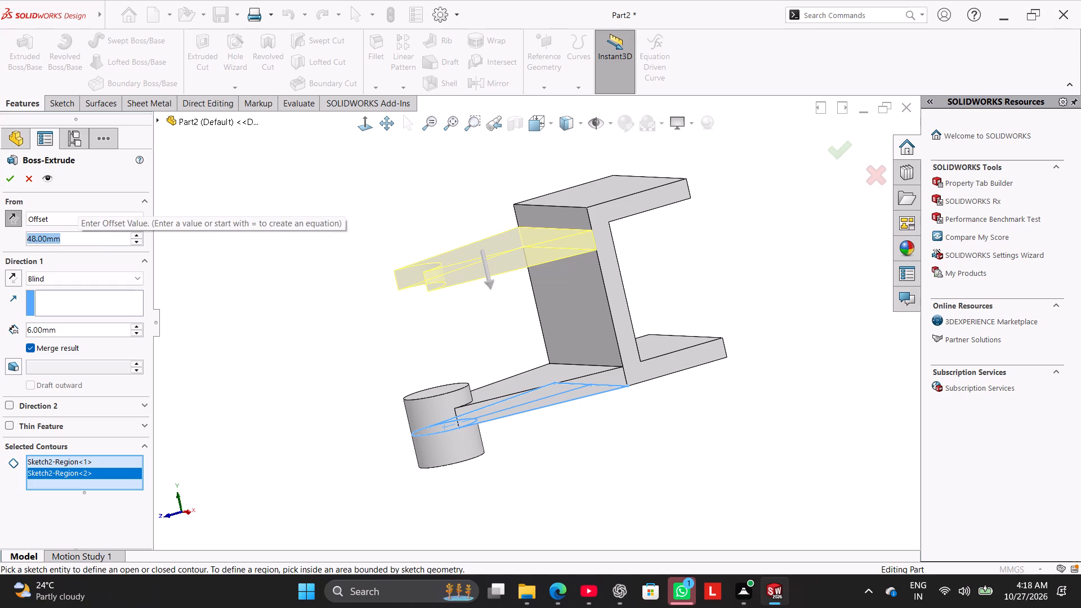
pyautogui.click(71, 242)
pyautogui.doubleClick(69, 240)
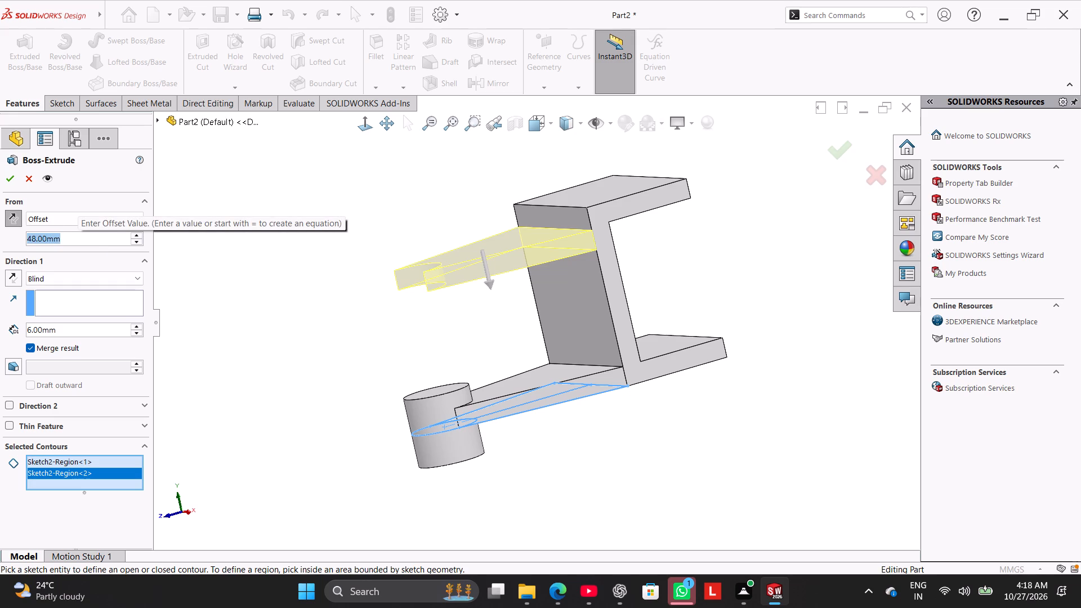
pyautogui.write('38')
pyautogui.press('Return')
pyautogui.moveTo(231, 282); pyautogui.dragTo(244, 275, button='middle')
pyautogui.moveTo(243, 301); pyautogui.dragTo(316, 269, button='right')
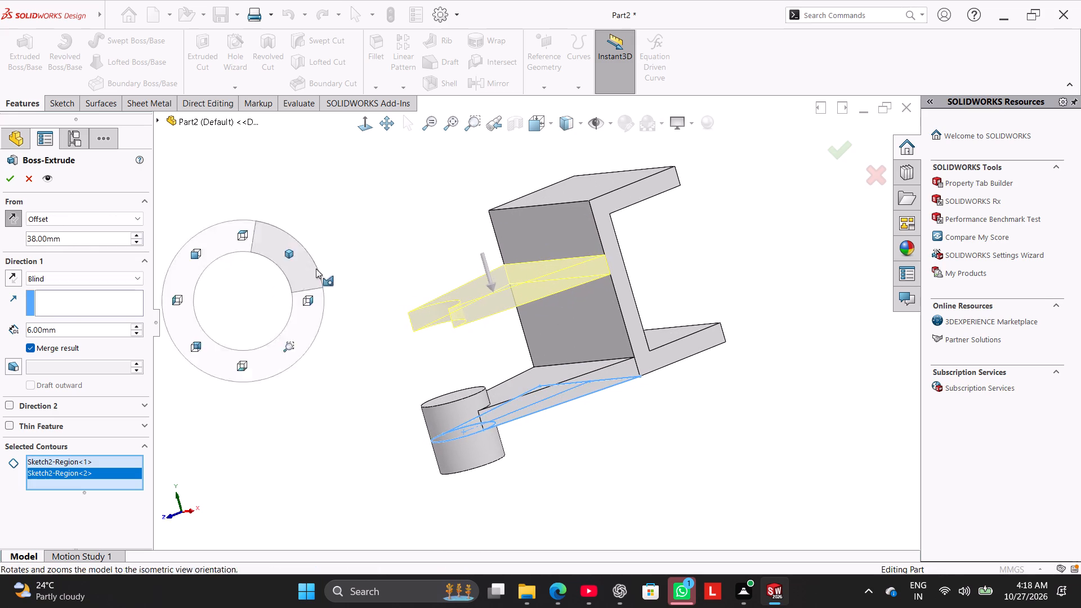
pyautogui.moveTo(316, 269); pyautogui.dragTo(350, 254, button='right')
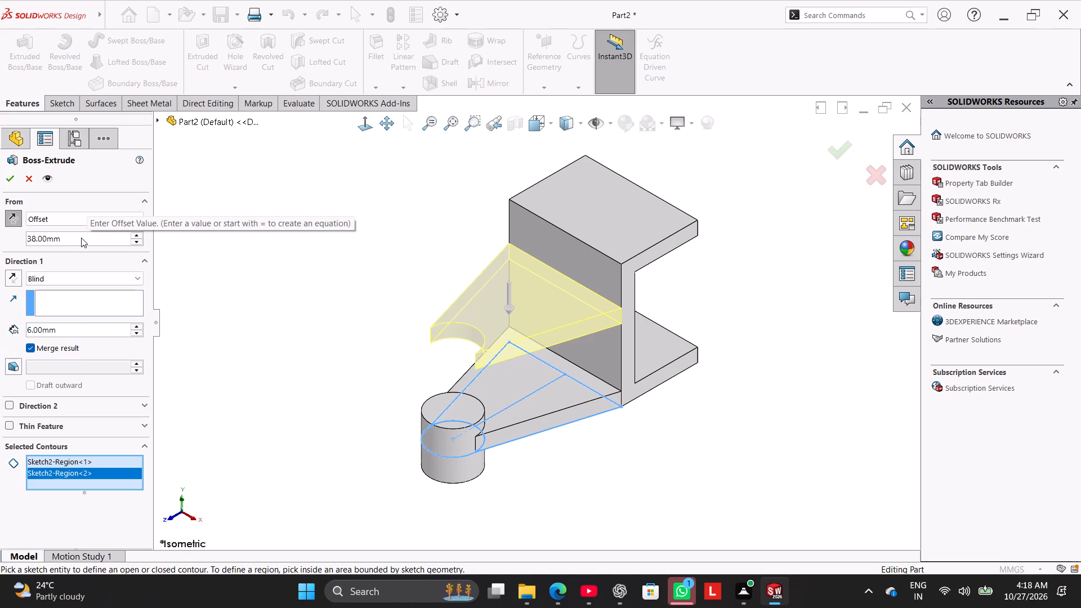
pyautogui.moveTo(331, 361); pyautogui.dragTo(294, 284, button='middle')
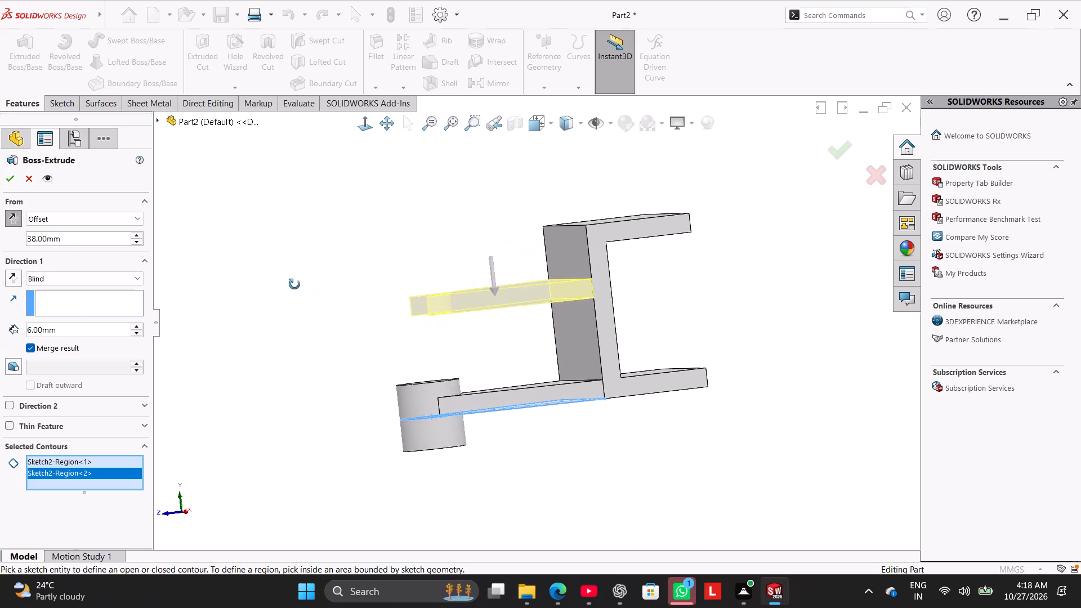
pyautogui.moveTo(294, 284); pyautogui.dragTo(283, 289, button='middle')
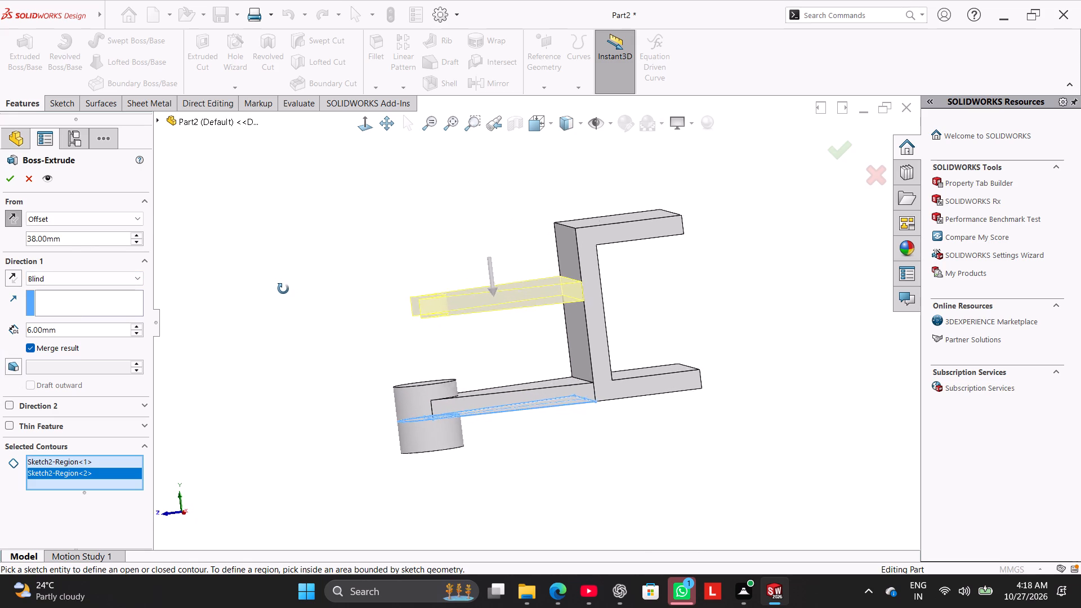
pyautogui.moveTo(283, 289); pyautogui.dragTo(276, 294, button='middle')
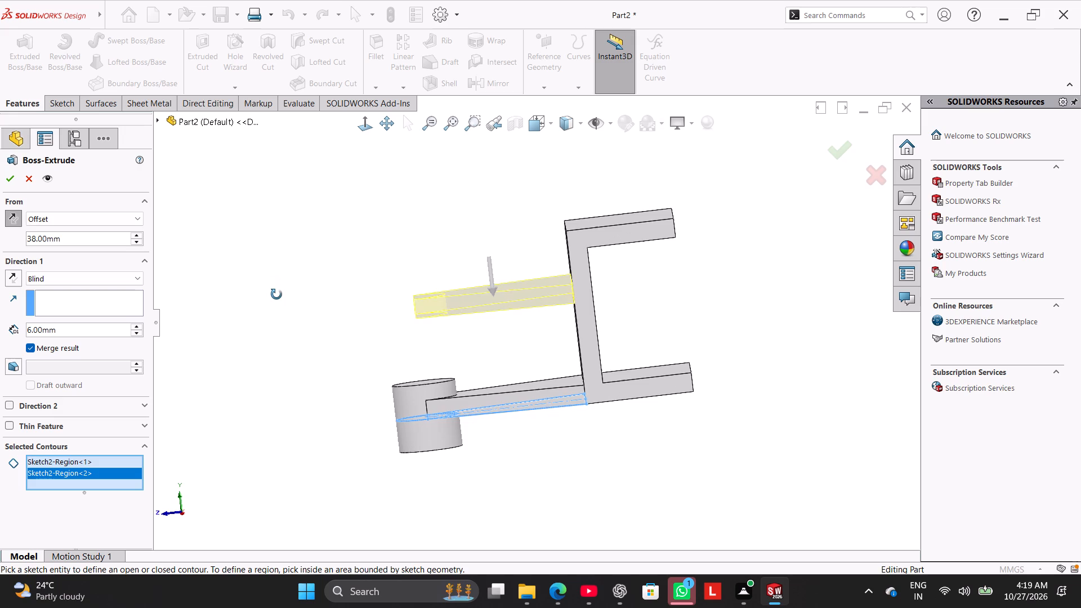
pyautogui.moveTo(276, 294); pyautogui.dragTo(322, 334, button='middle')
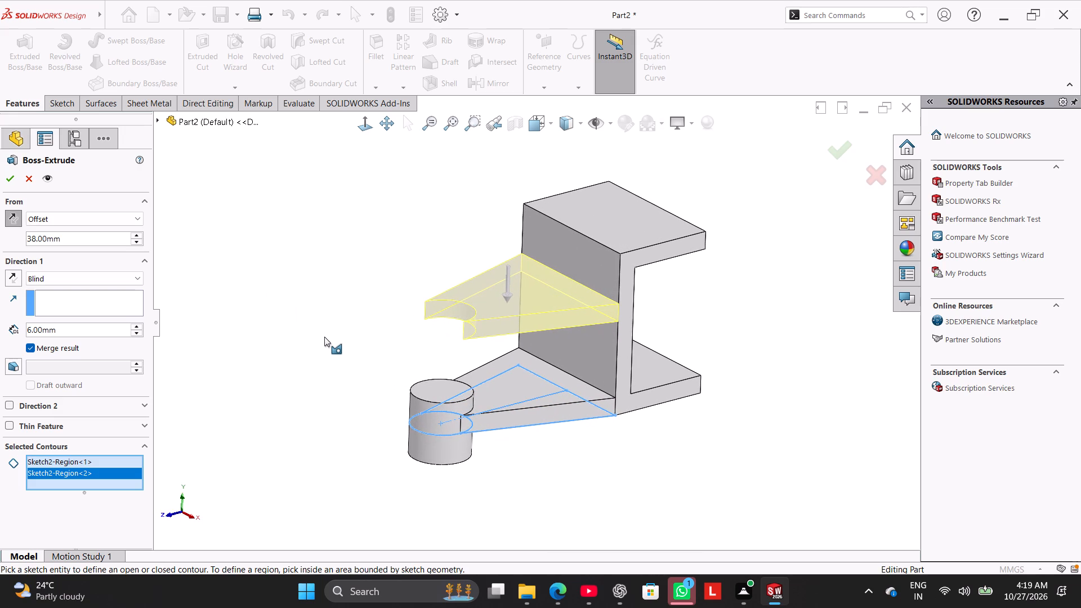
pyautogui.click(14, 178)
# Reuse the arm's sketch for a boss extrude of its circular region, starting at an offset of 43 mm reversed upward.
pyautogui.click(42, 333)
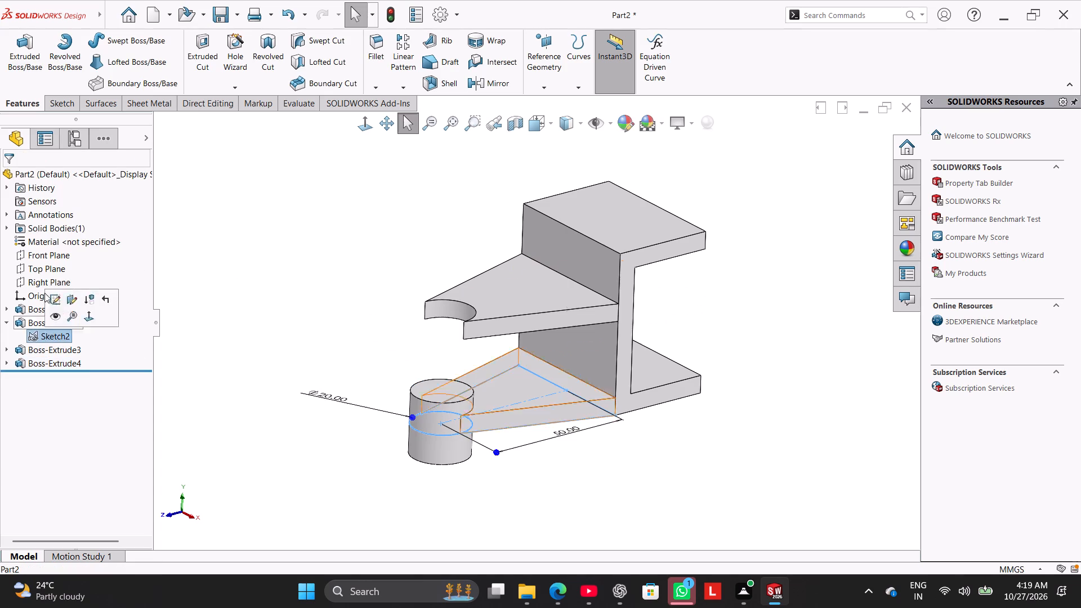
pyautogui.click(33, 70)
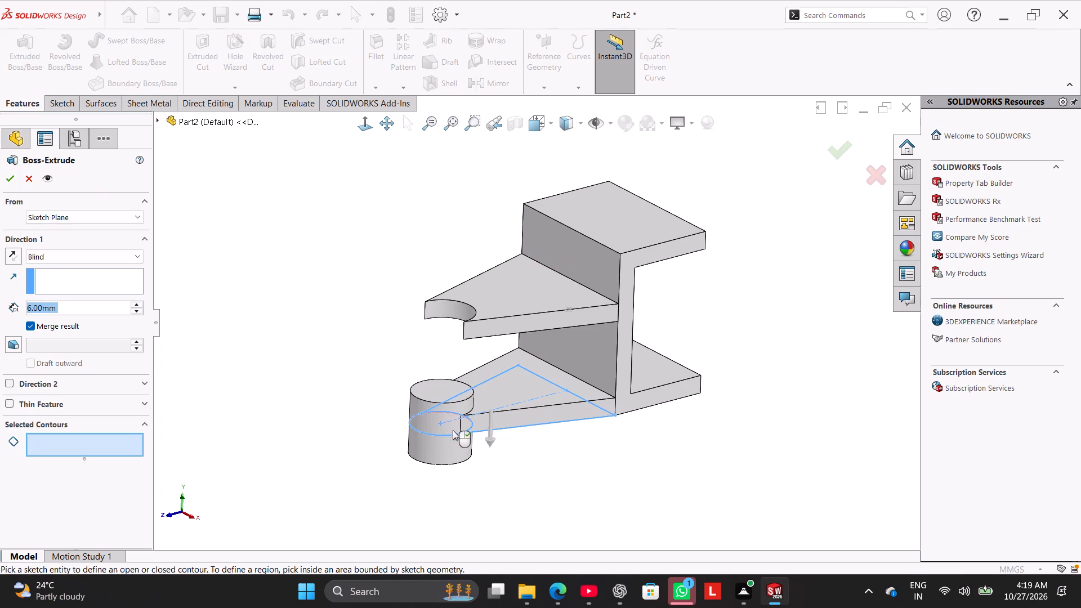
pyautogui.click(123, 441)
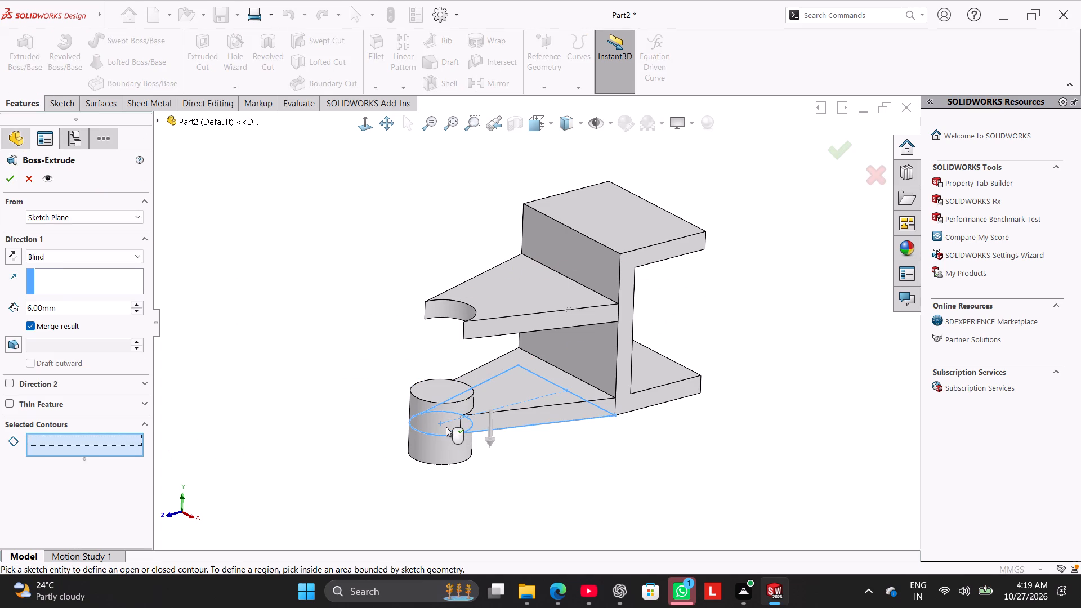
pyautogui.click(446, 427)
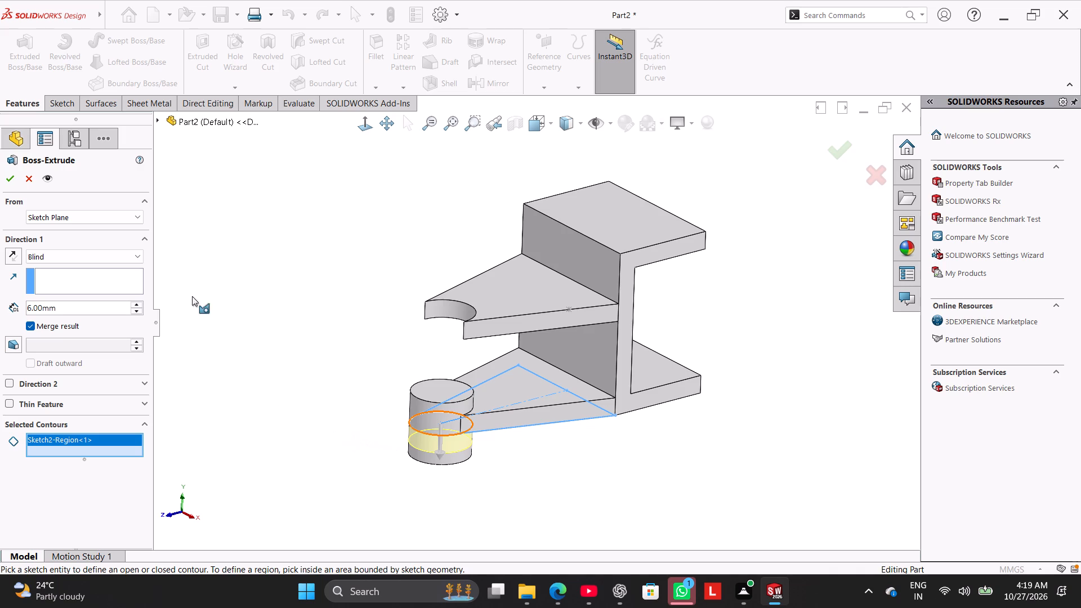
pyautogui.click(93, 213)
pyautogui.click(95, 259)
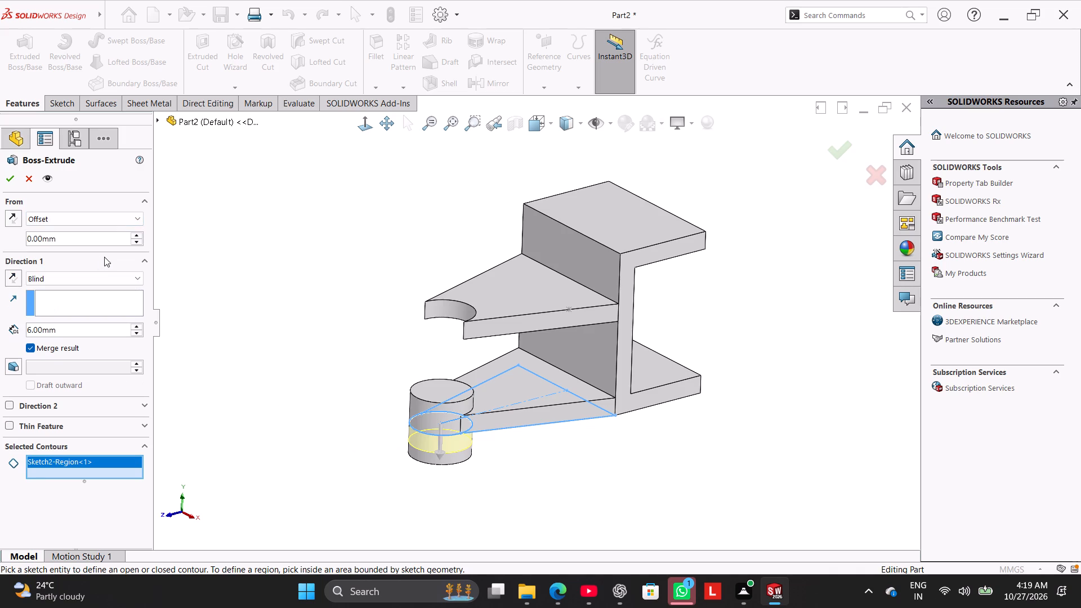
pyautogui.doubleClick(100, 242)
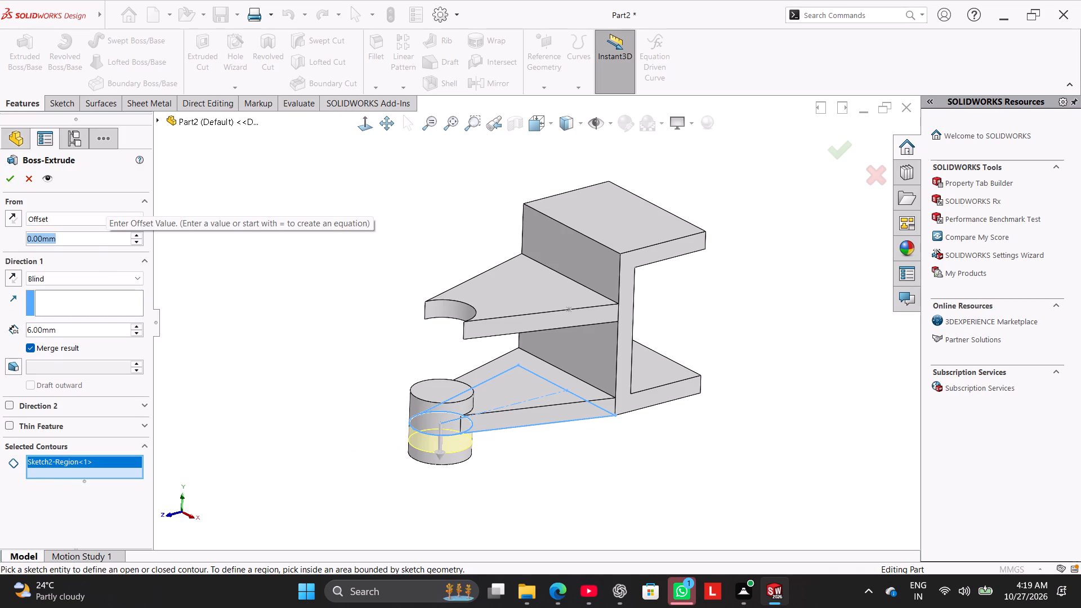
pyautogui.write('43')
pyautogui.press('Return')
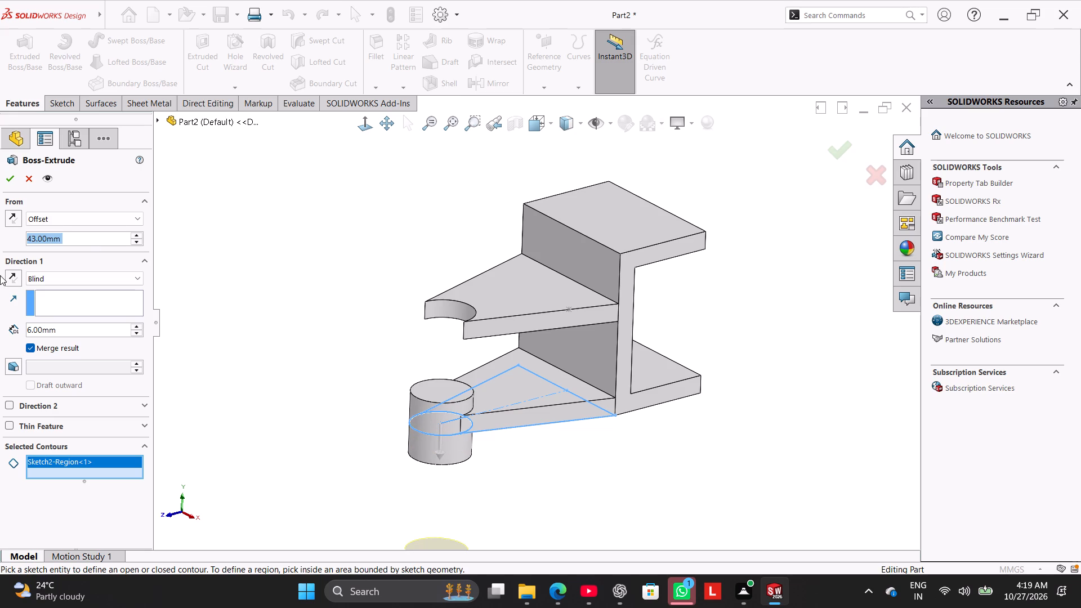
pyautogui.click(7, 225)
# Set the upper round boss's Blind extrude depth to 16 mm and finish the extrude.
pyautogui.moveTo(260, 330); pyautogui.dragTo(258, 327, button='middle')
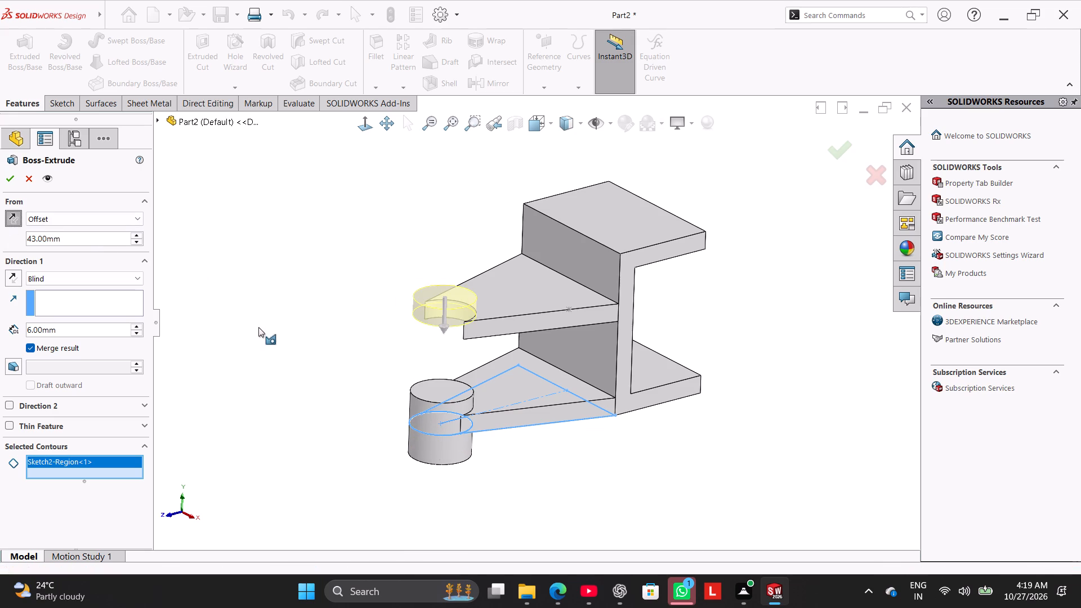
pyautogui.moveTo(258, 327); pyautogui.dragTo(211, 280, button='middle')
pyautogui.moveTo(233, 293); pyautogui.dragTo(247, 301, button='middle')
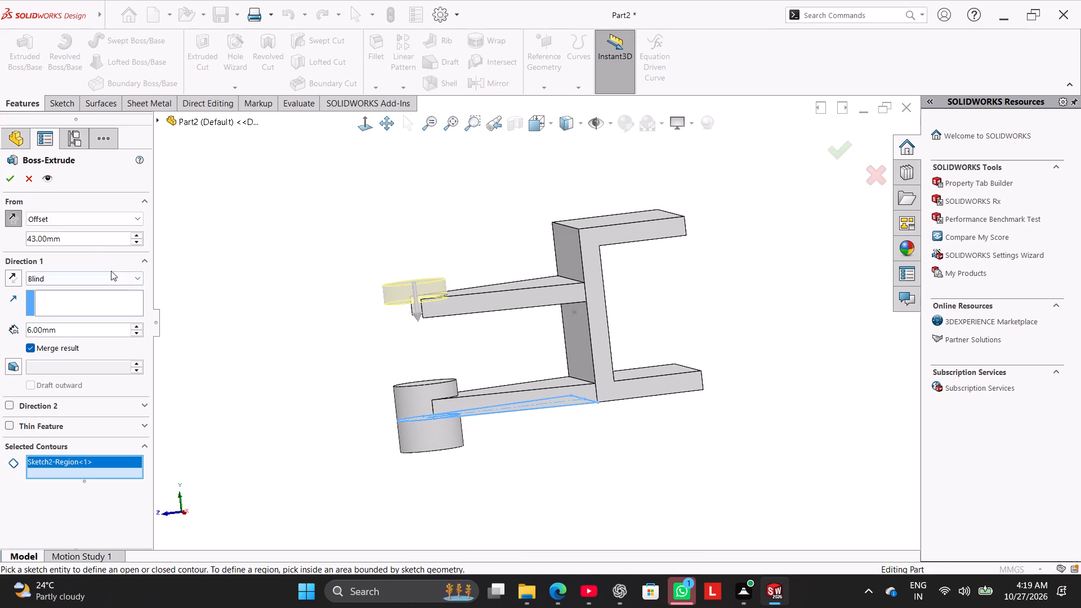
pyautogui.doubleClick(89, 324)
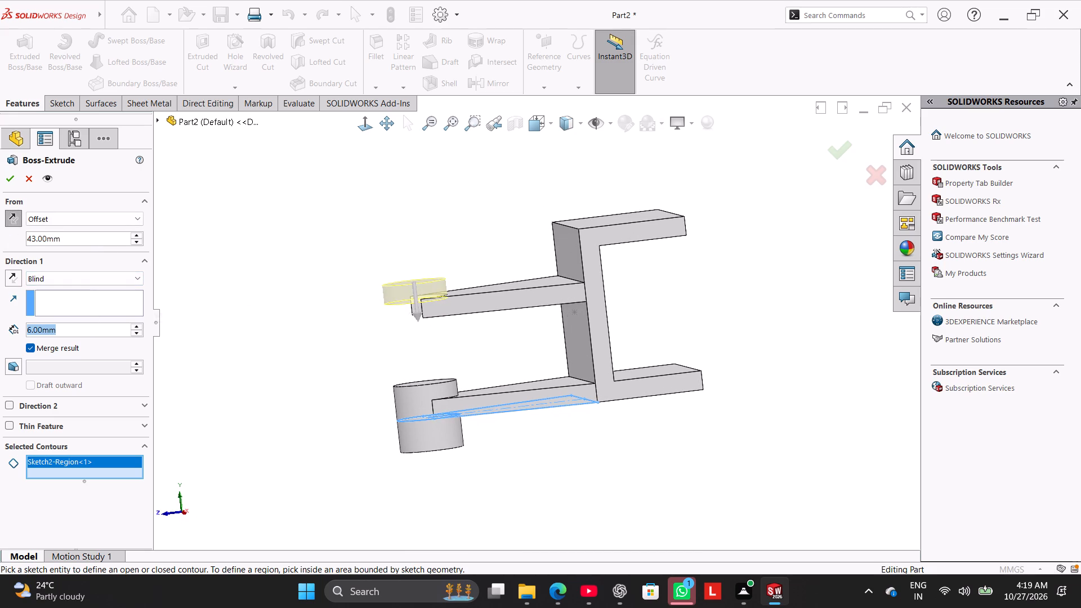
pyautogui.write('16')
pyautogui.press('Return')
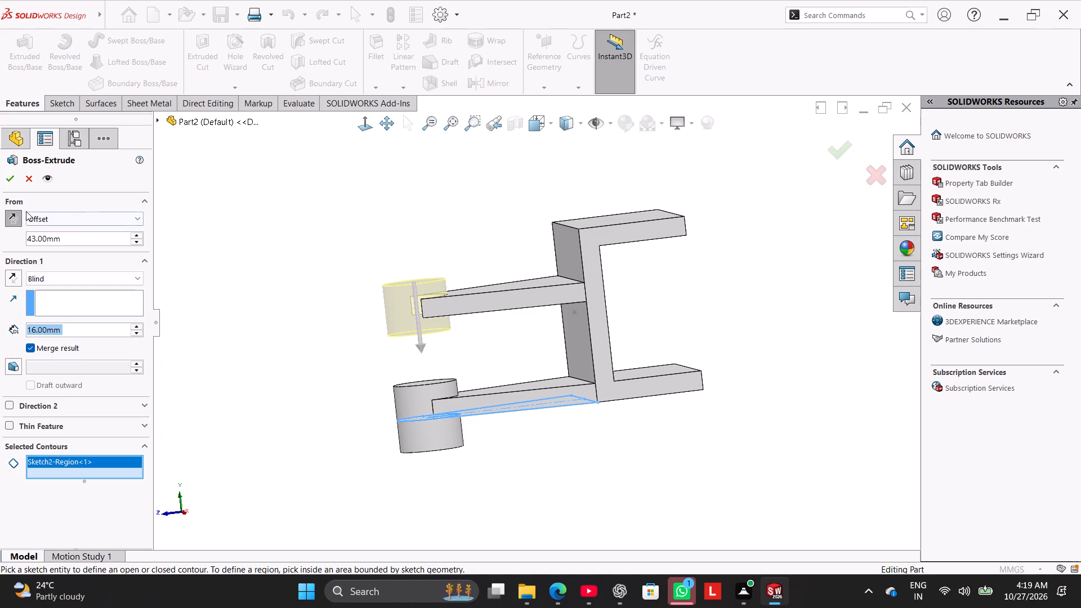
pyautogui.click(15, 171)
pyautogui.click(255, 283)
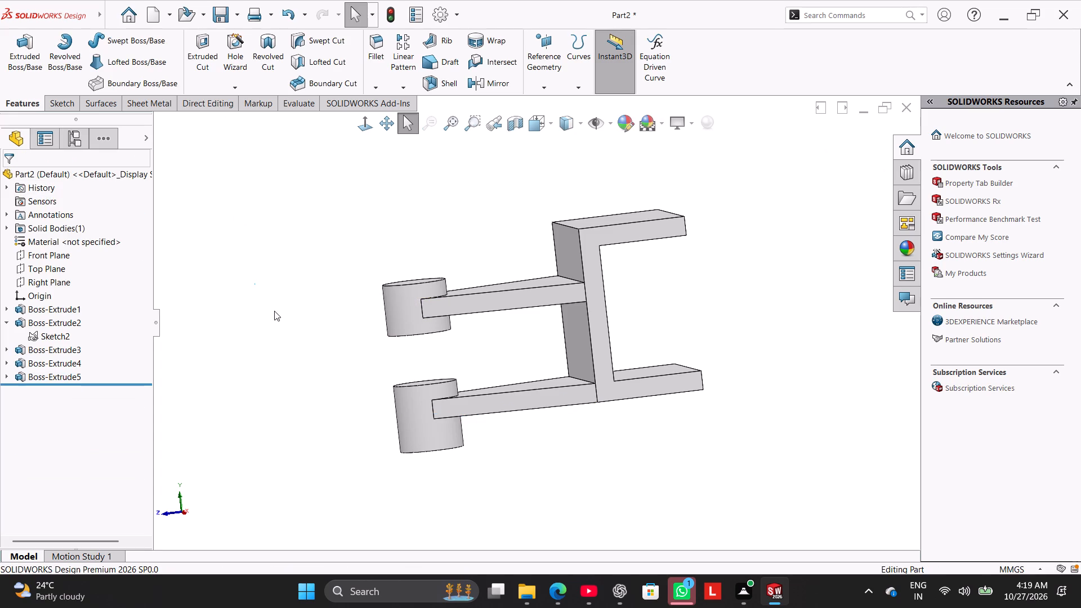
# Return to isometric view and start a Hole Wizard hole of the legacy type with a Counterbored shape.
pyautogui.moveTo(283, 325); pyautogui.dragTo(298, 331, button='middle')
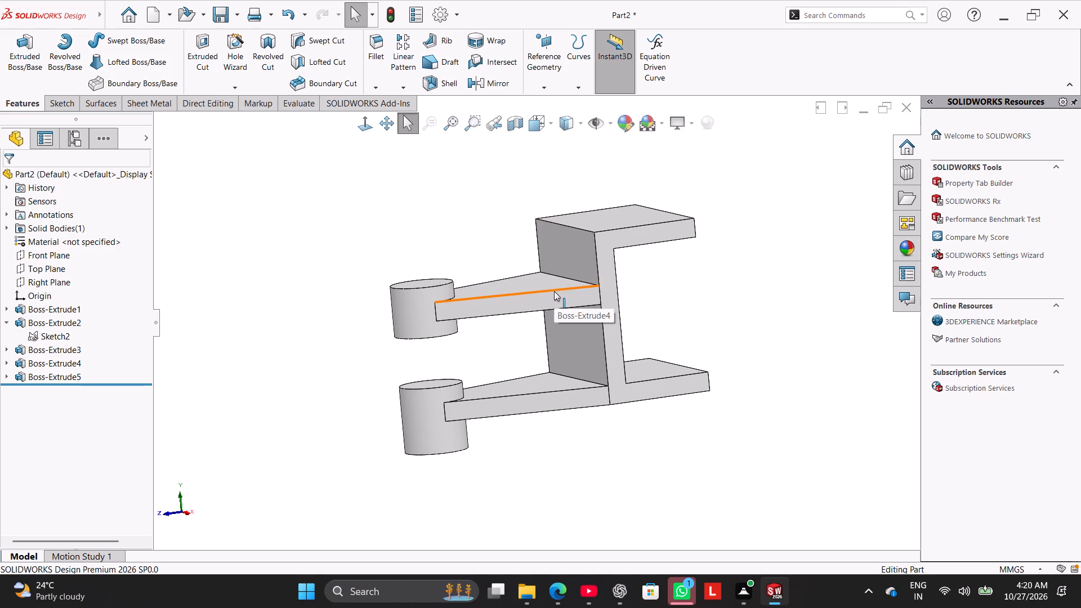
pyautogui.moveTo(370, 361); pyautogui.dragTo(489, 271, button='right')
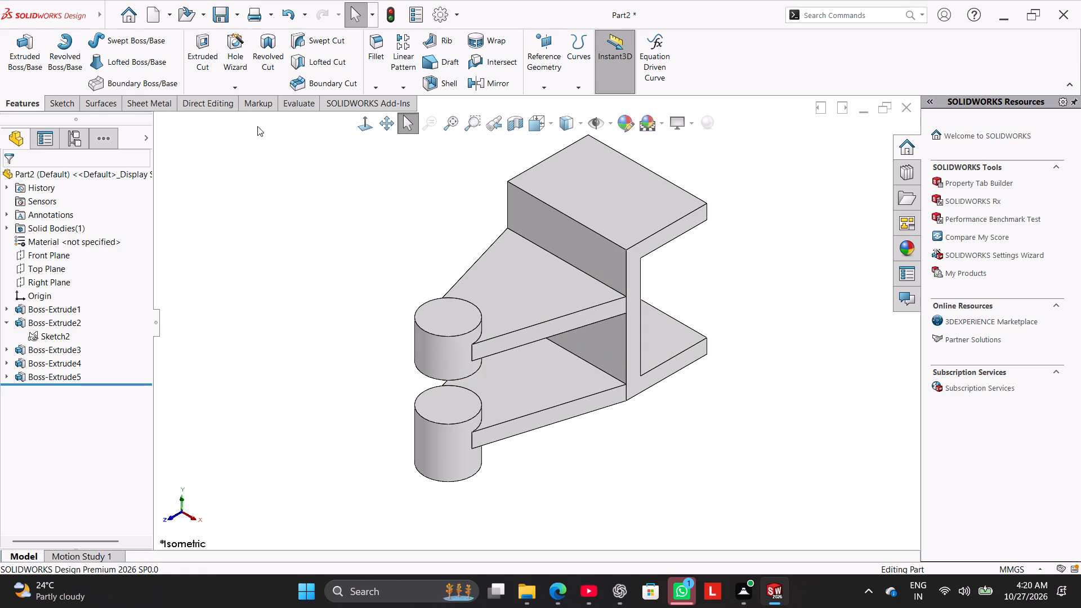
pyautogui.click(240, 59)
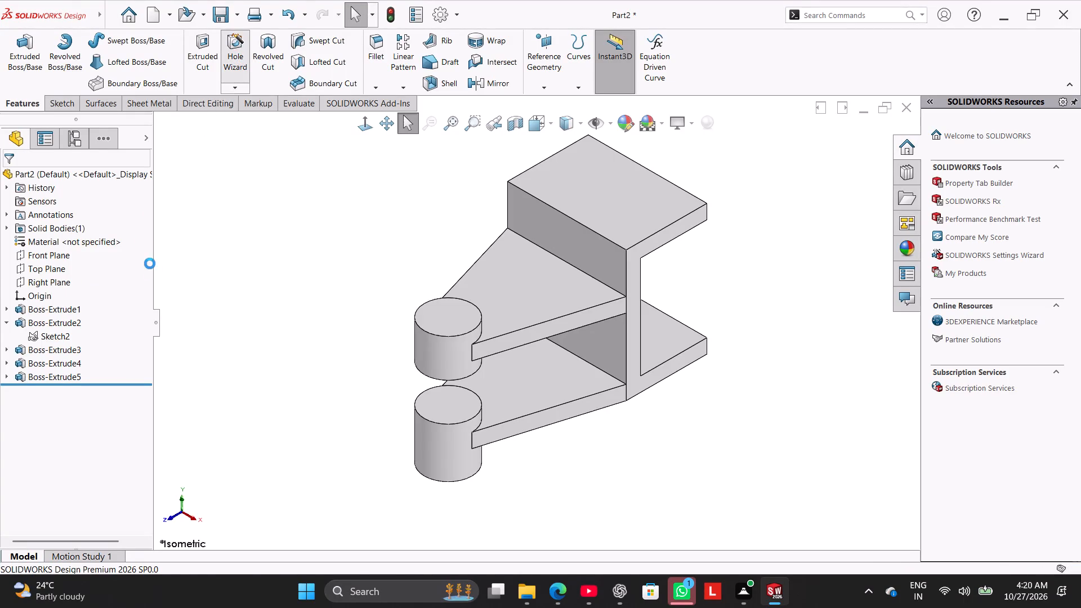
pyautogui.moveTo(146, 275); pyautogui.dragTo(149, 330)
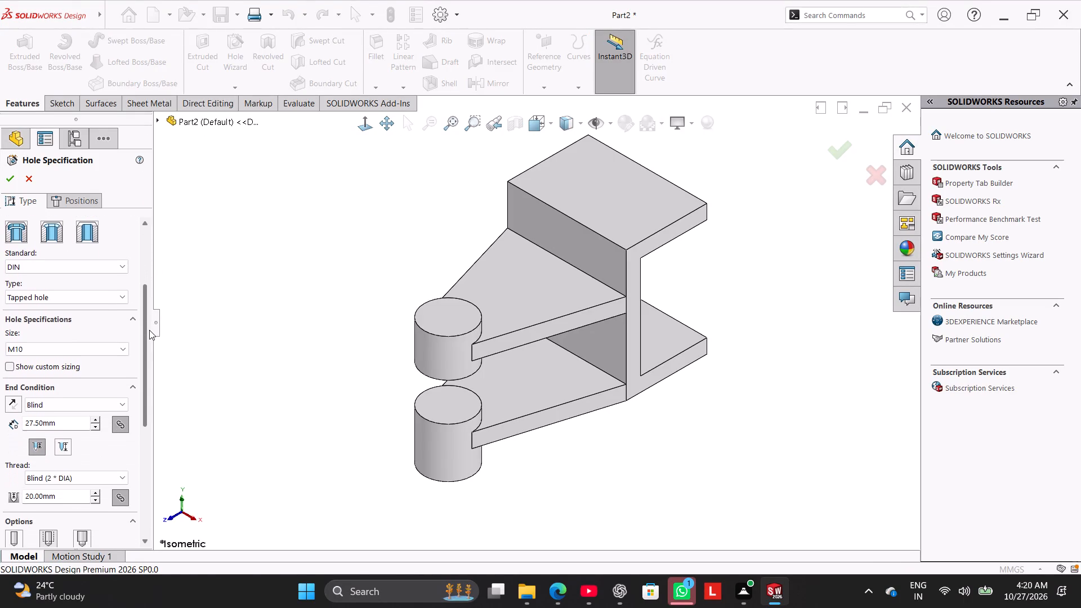
pyautogui.moveTo(149, 330); pyautogui.dragTo(148, 329)
pyautogui.moveTo(146, 301); pyautogui.dragTo(142, 263)
pyautogui.click(78, 289)
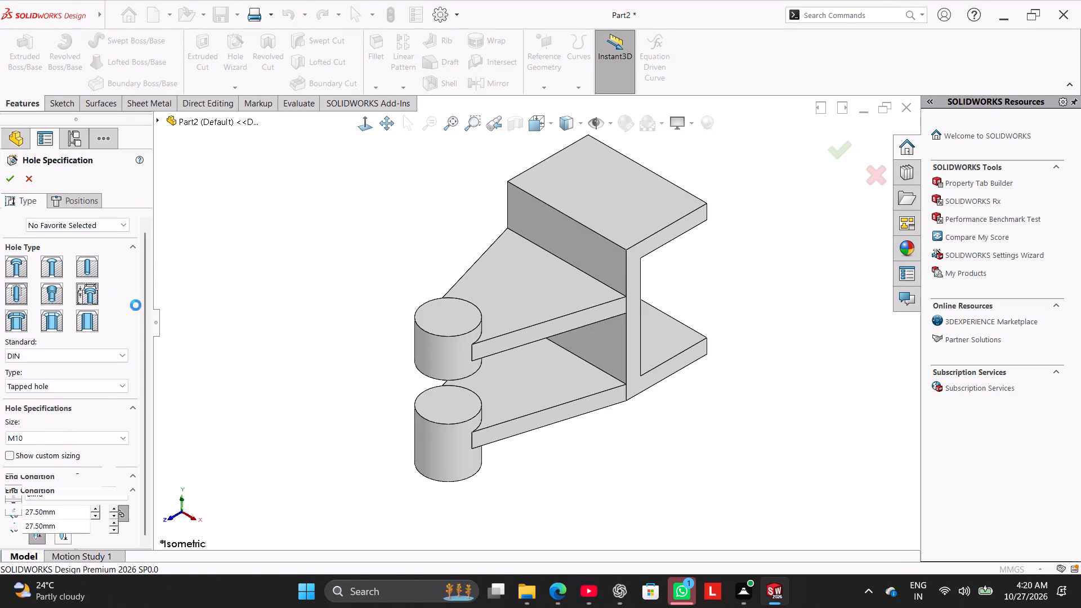
pyautogui.moveTo(145, 314); pyautogui.dragTo(139, 386)
pyautogui.click(99, 228)
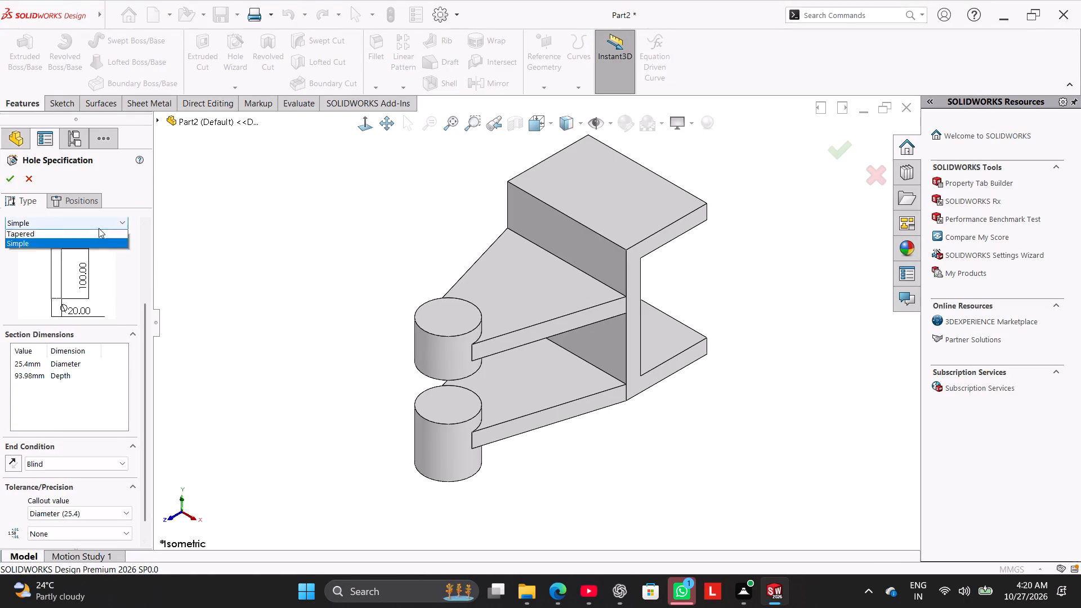
pyautogui.click(91, 307)
pyautogui.click(102, 226)
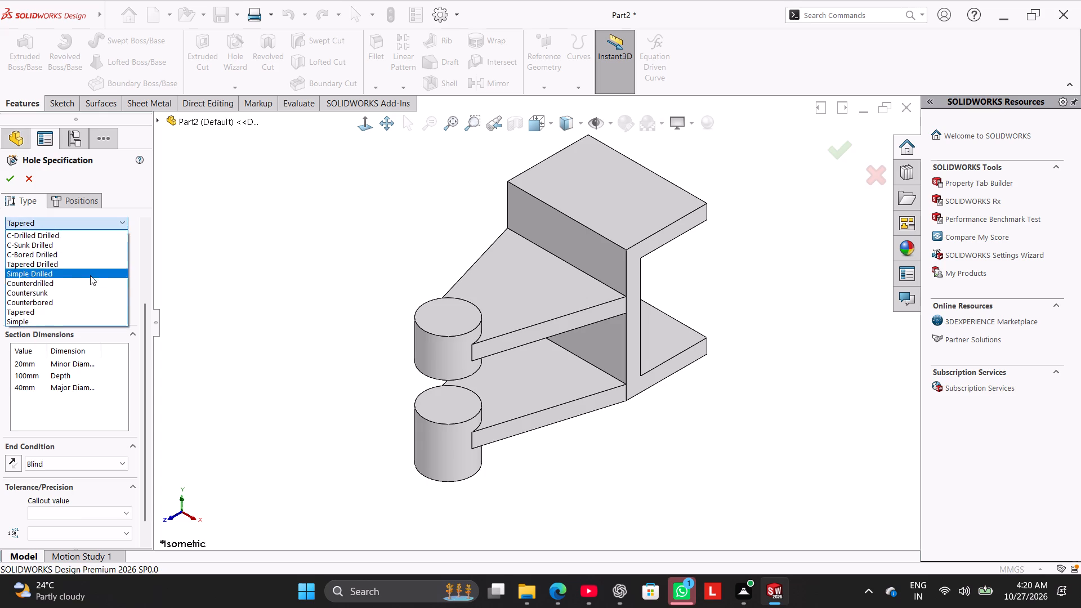
pyautogui.click(87, 298)
# Set the legacy hole's counterbore diameter to 12.5 mm and its hole diameter to 10 mm.
pyautogui.moveTo(142, 307); pyautogui.dragTo(144, 319)
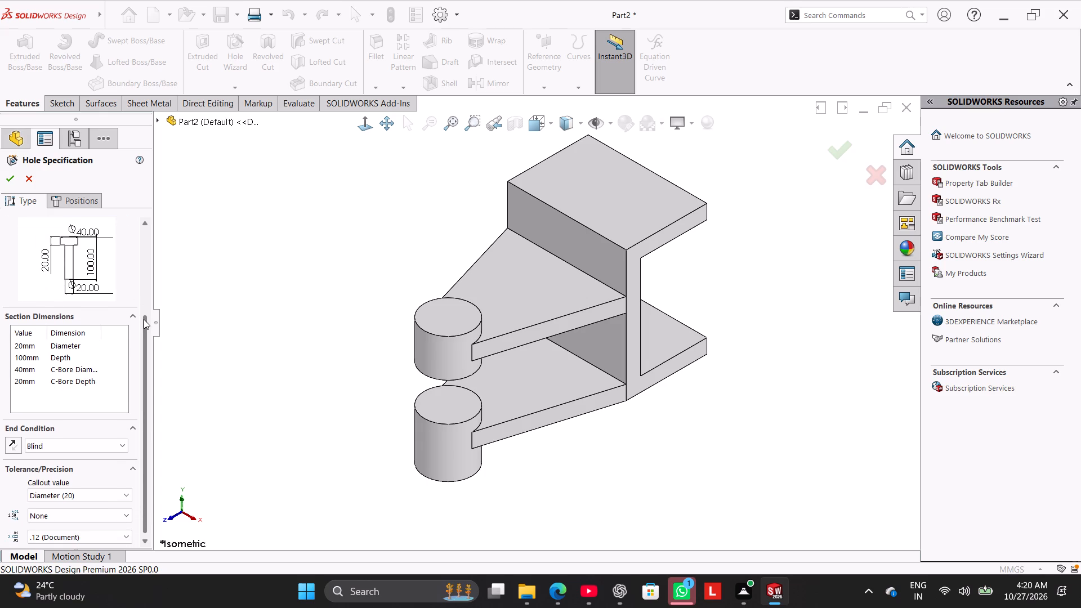
pyautogui.doubleClick(34, 370)
pyautogui.write('12.5')
pyautogui.press('Return')
pyautogui.press('.')
pyautogui.click(20, 348)
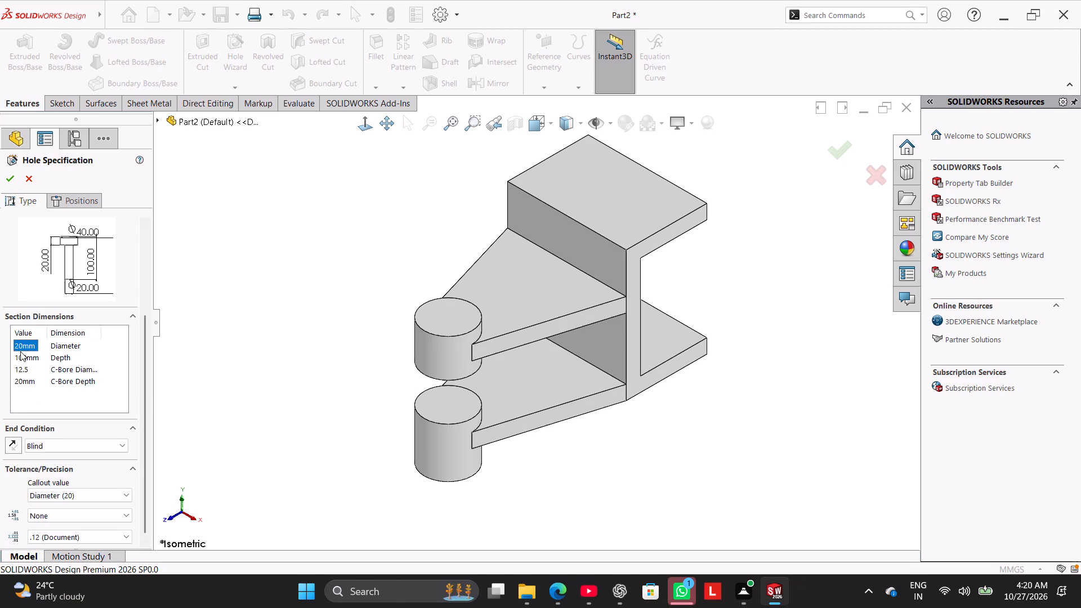
pyautogui.write('10')
pyautogui.press('Return')
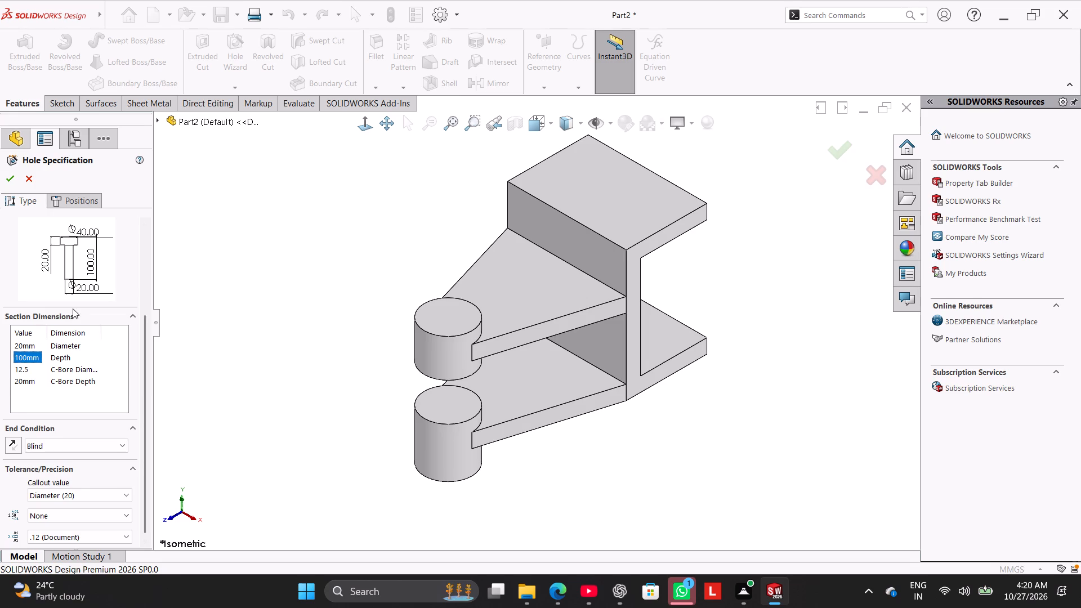
pyautogui.doubleClick(32, 346)
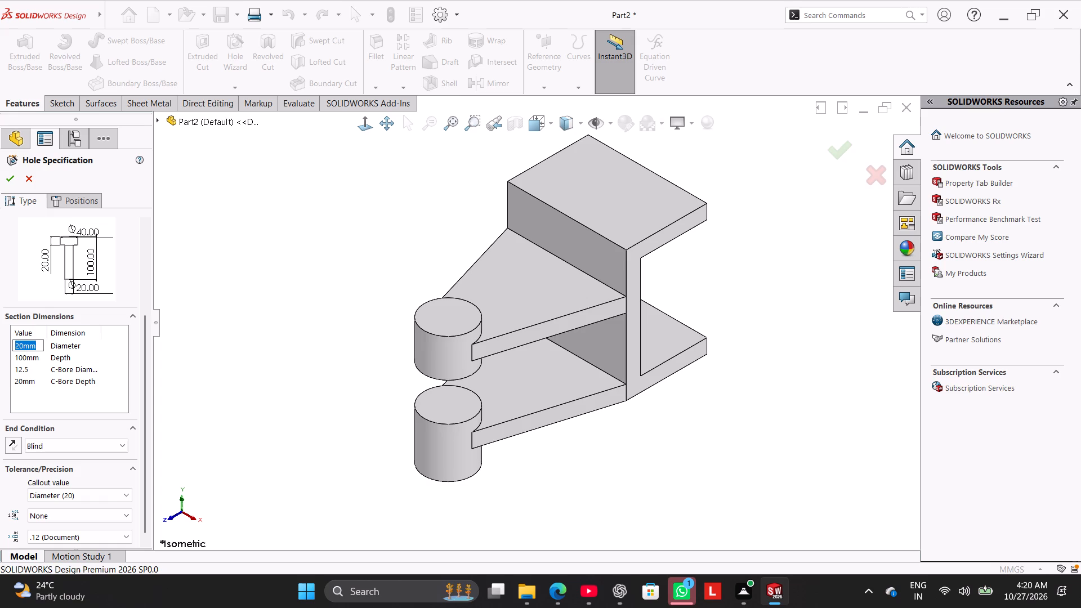
pyautogui.write('10')
pyautogui.press('Return')
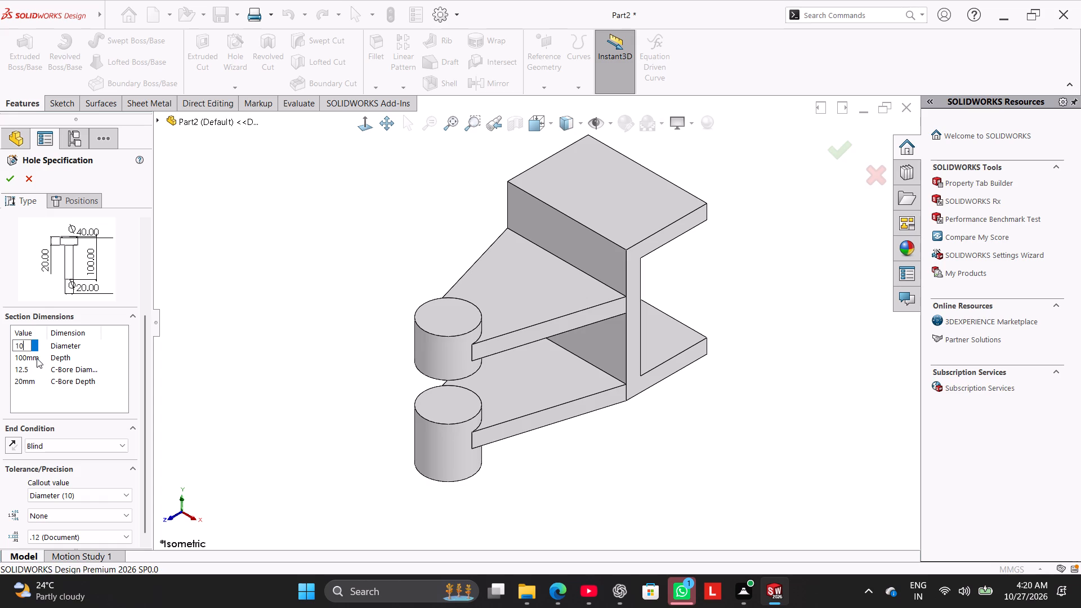
# Set the hole's end condition to Up To Next and its counterbore depth to 3 mm.
pyautogui.doubleClick(33, 360)
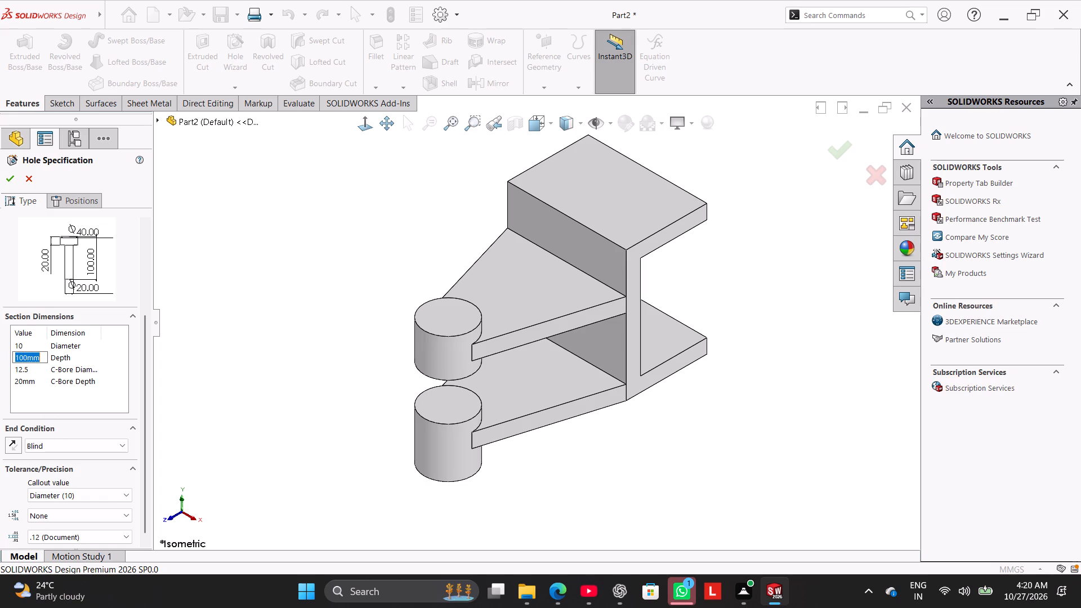
pyautogui.click(61, 443)
pyautogui.click(65, 474)
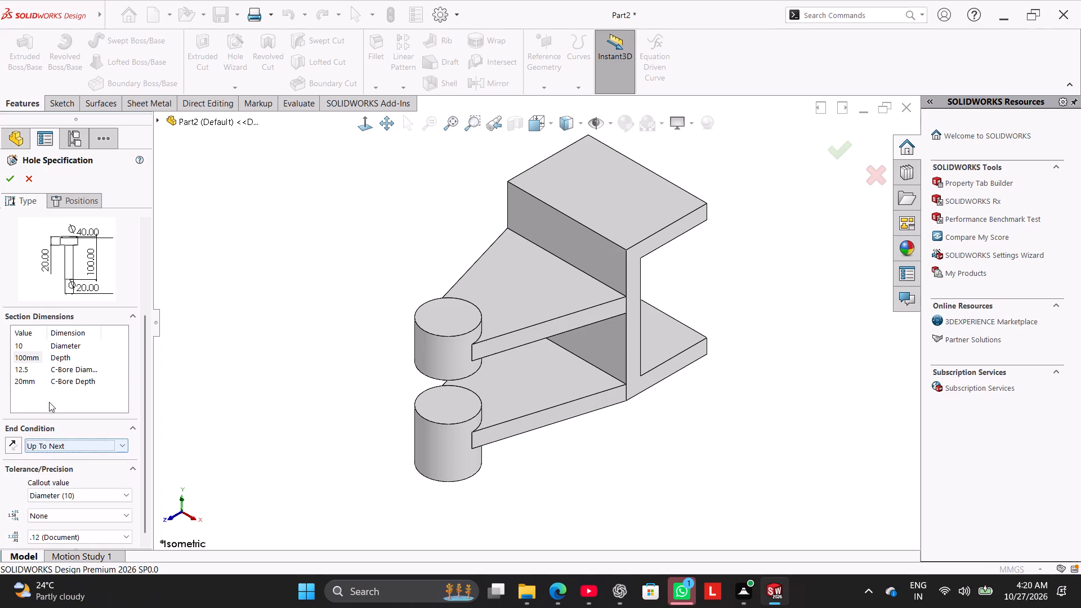
pyautogui.click(34, 382)
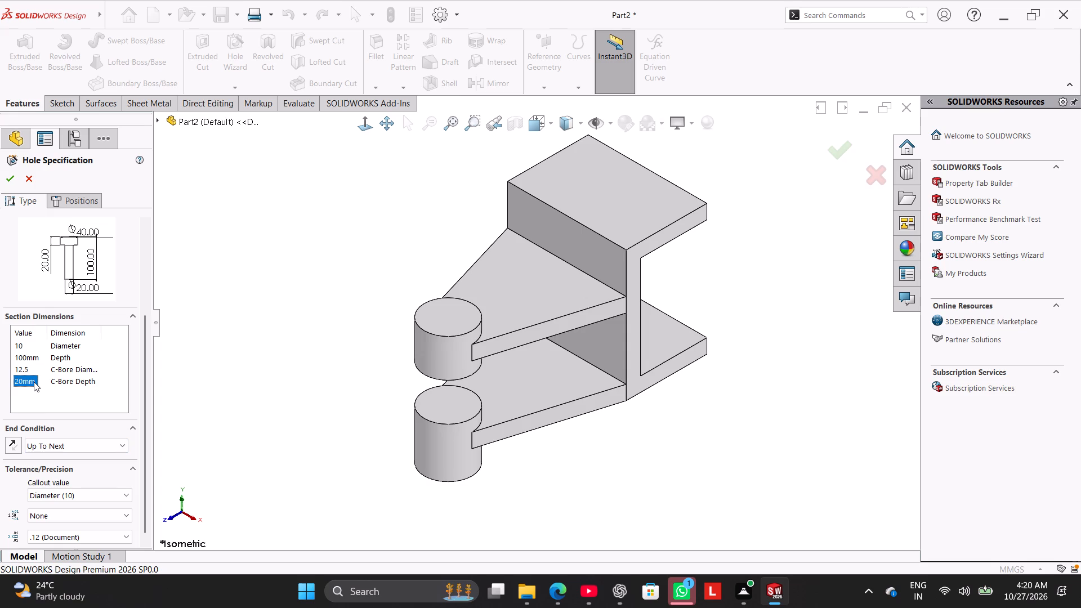
pyautogui.press('3')
pyautogui.press('Return')
pyautogui.press('3')
pyautogui.press('Return')
pyautogui.doubleClick(16, 381)
pyautogui.press('3')
pyautogui.press('Return')
# Place the counterbored hole at the centre of the upper boss's top face, finish it and return to isometric view.
pyautogui.click(84, 207)
pyautogui.click(452, 314)
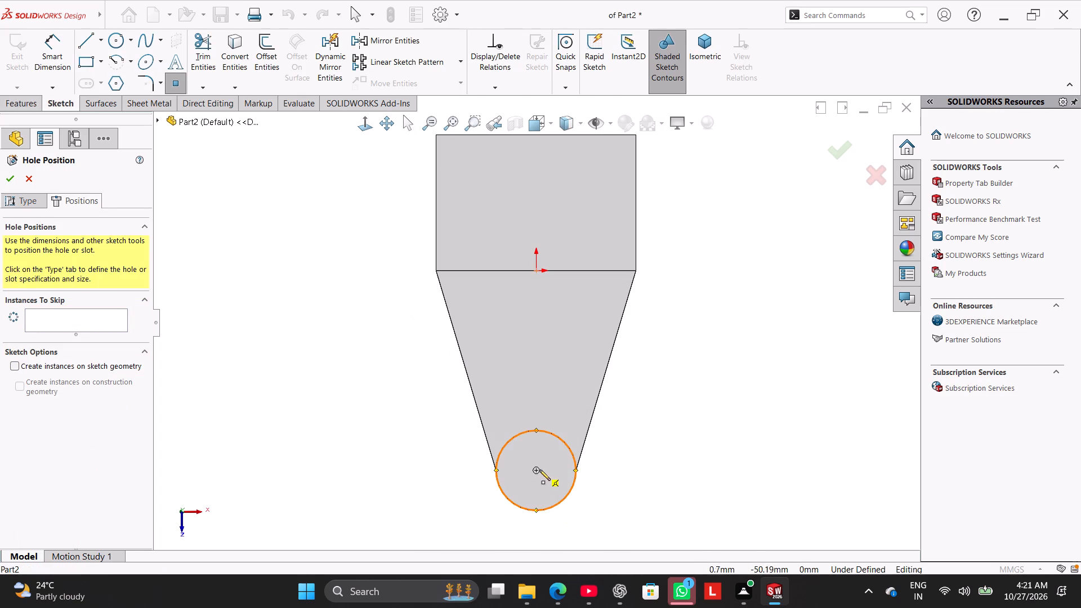
pyautogui.click(534, 469)
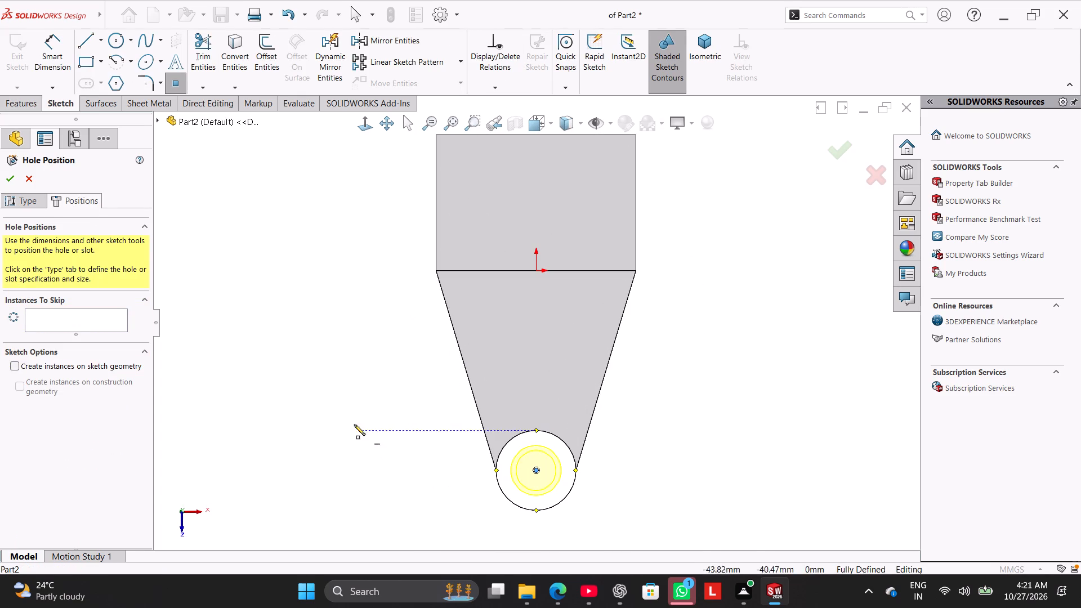
pyautogui.click(8, 183)
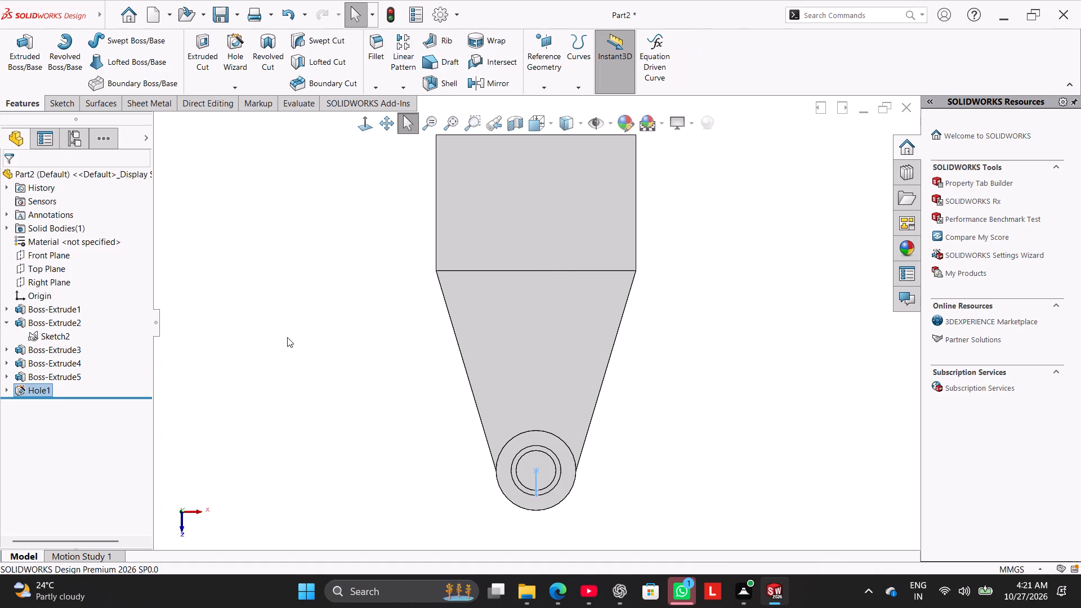
pyautogui.moveTo(288, 337); pyautogui.dragTo(359, 257, button='right')
pyautogui.click(278, 319)
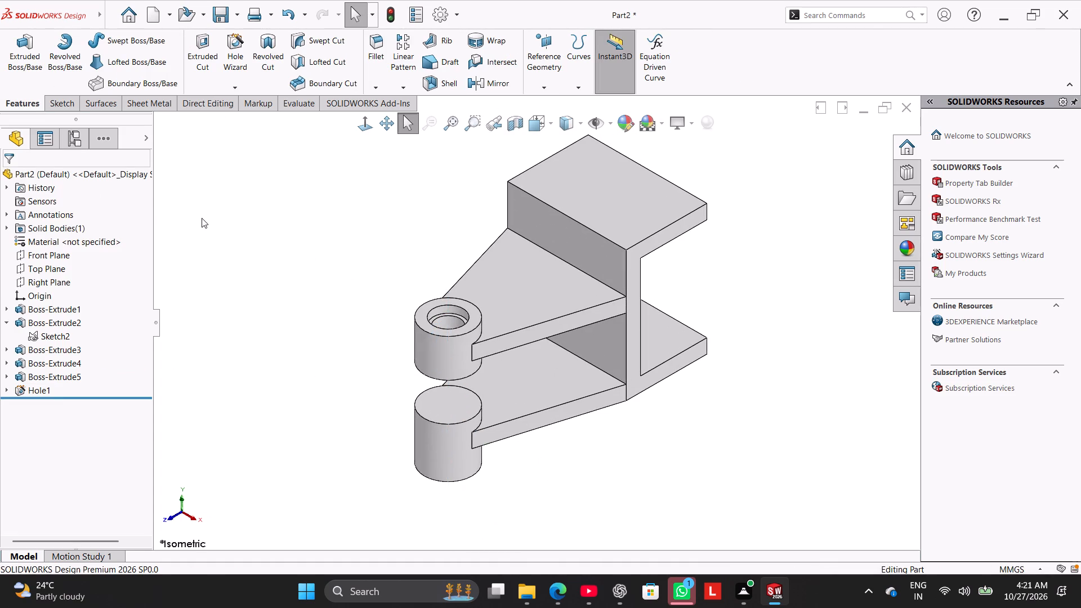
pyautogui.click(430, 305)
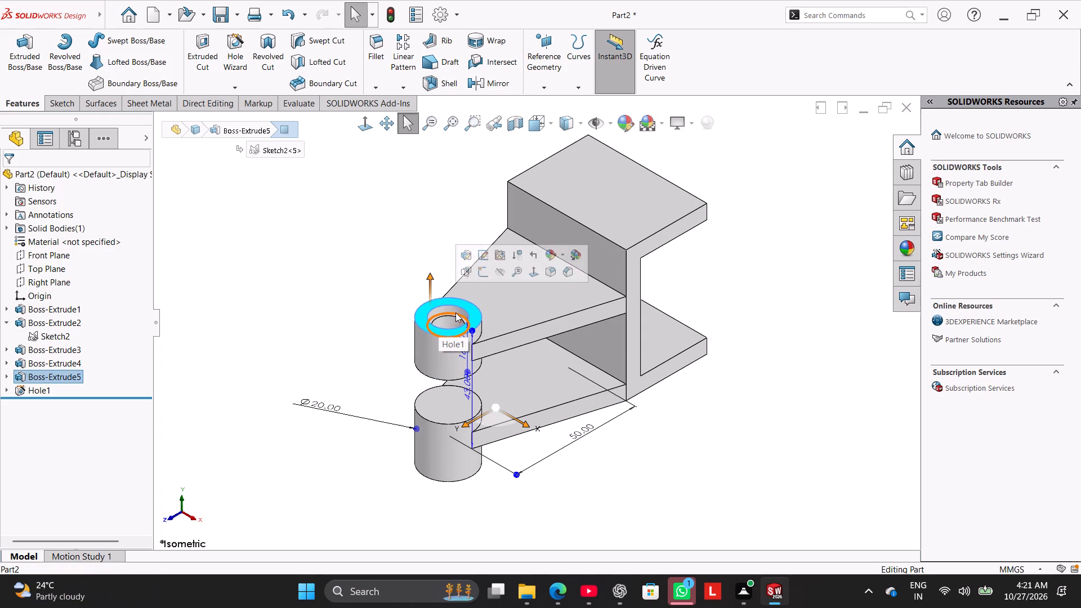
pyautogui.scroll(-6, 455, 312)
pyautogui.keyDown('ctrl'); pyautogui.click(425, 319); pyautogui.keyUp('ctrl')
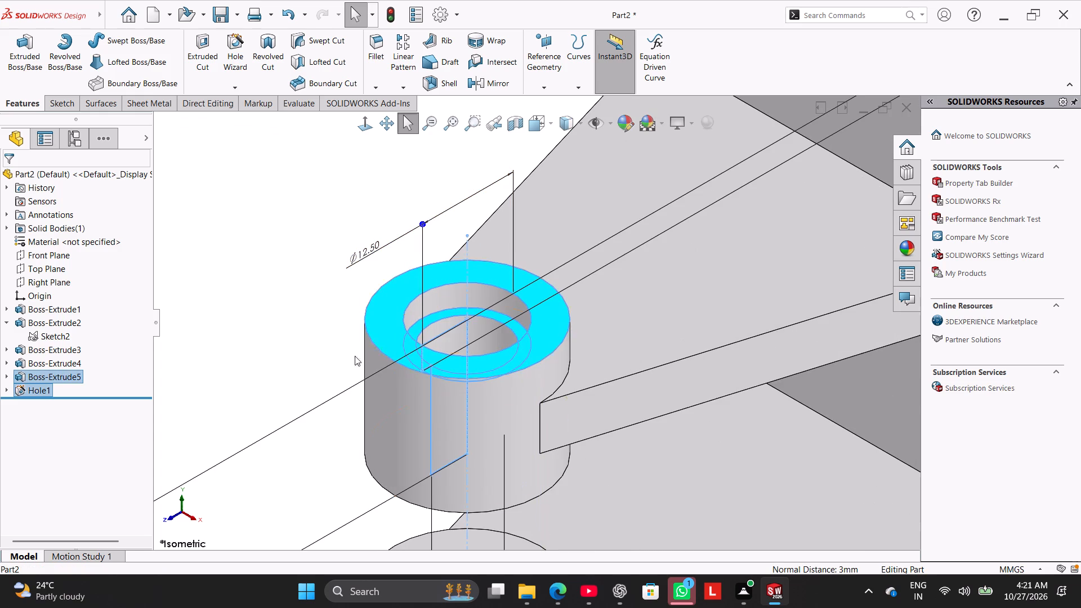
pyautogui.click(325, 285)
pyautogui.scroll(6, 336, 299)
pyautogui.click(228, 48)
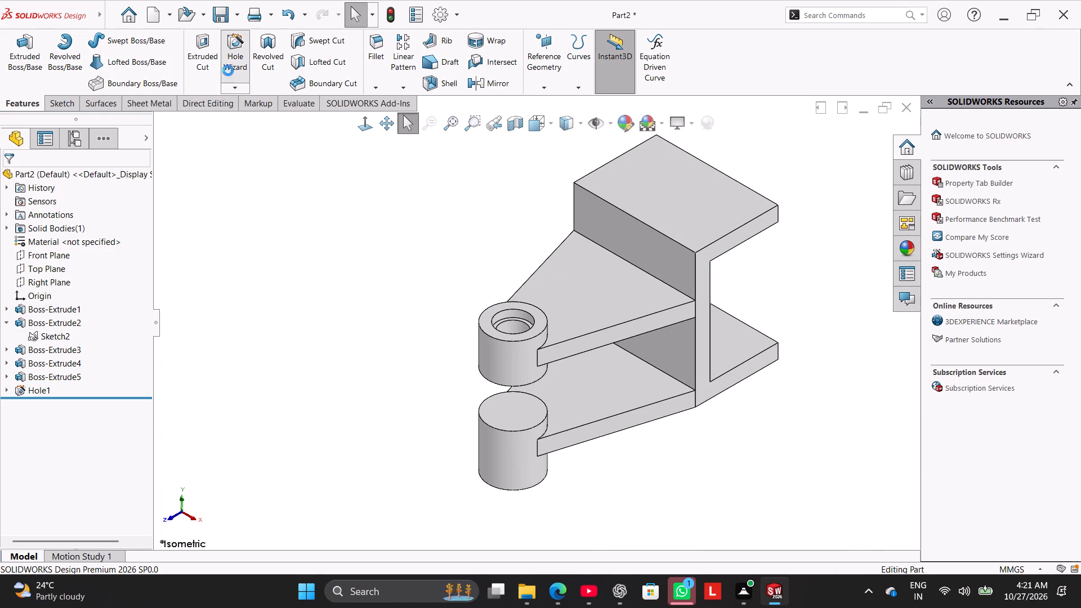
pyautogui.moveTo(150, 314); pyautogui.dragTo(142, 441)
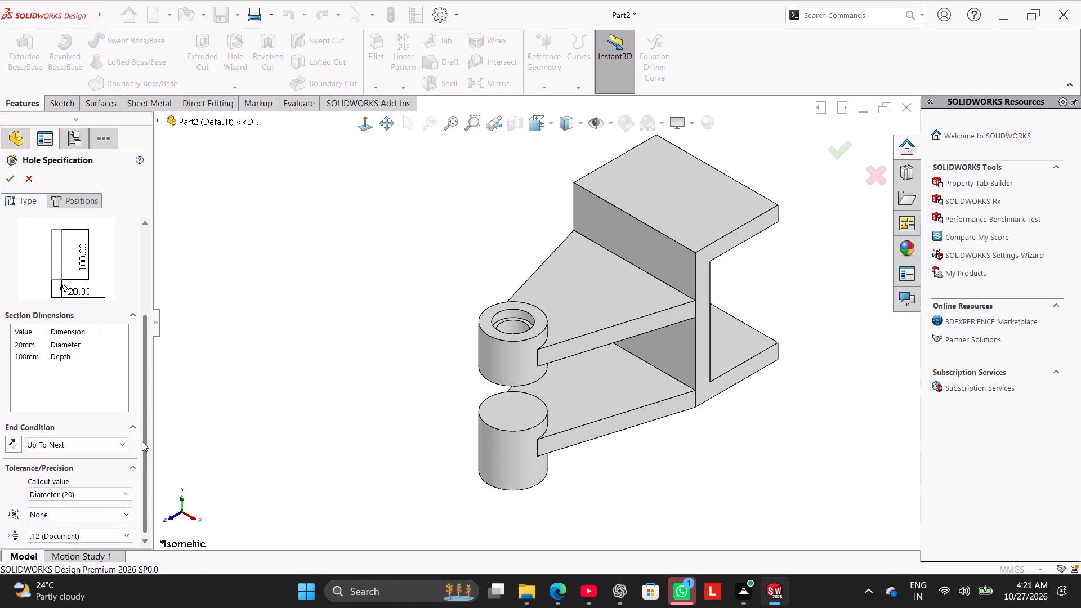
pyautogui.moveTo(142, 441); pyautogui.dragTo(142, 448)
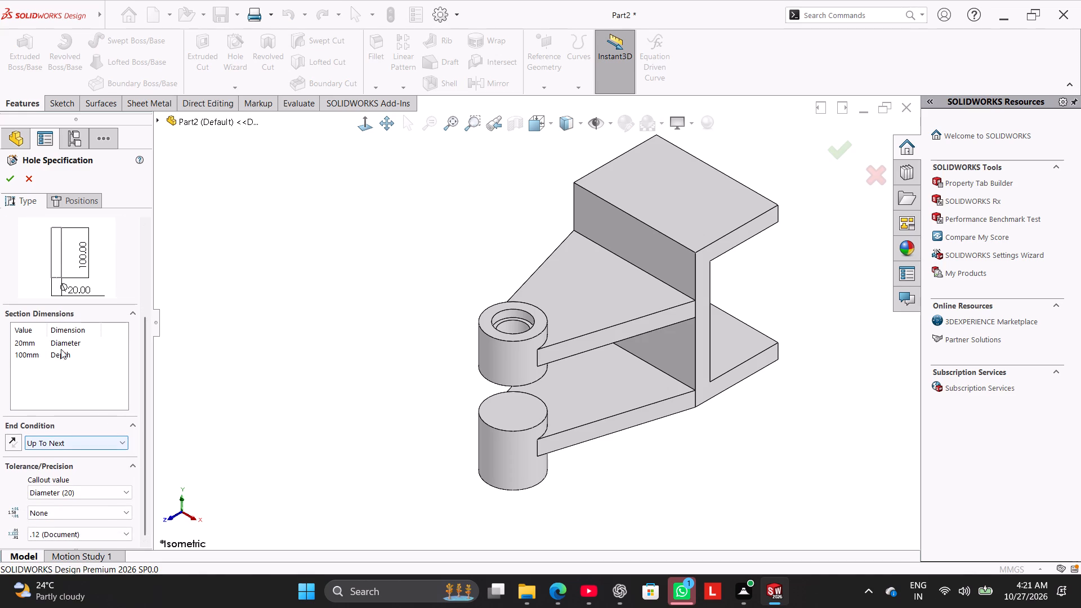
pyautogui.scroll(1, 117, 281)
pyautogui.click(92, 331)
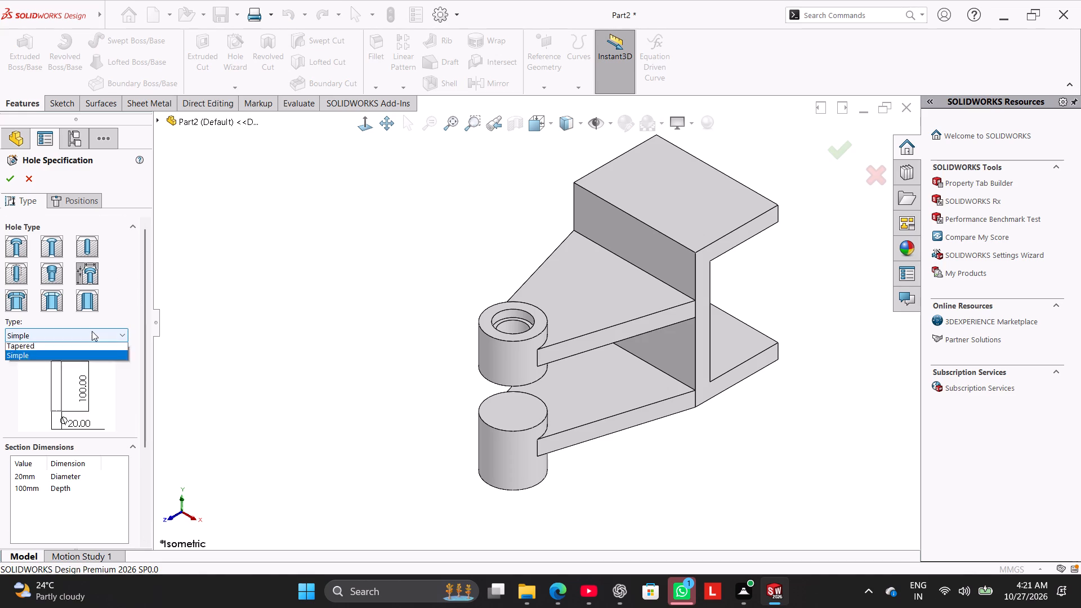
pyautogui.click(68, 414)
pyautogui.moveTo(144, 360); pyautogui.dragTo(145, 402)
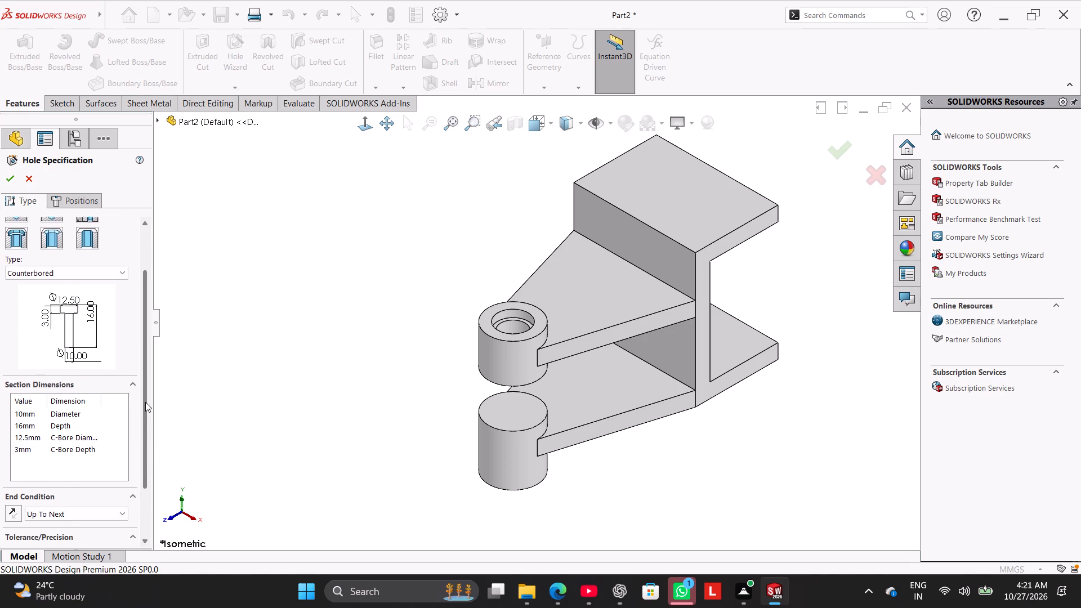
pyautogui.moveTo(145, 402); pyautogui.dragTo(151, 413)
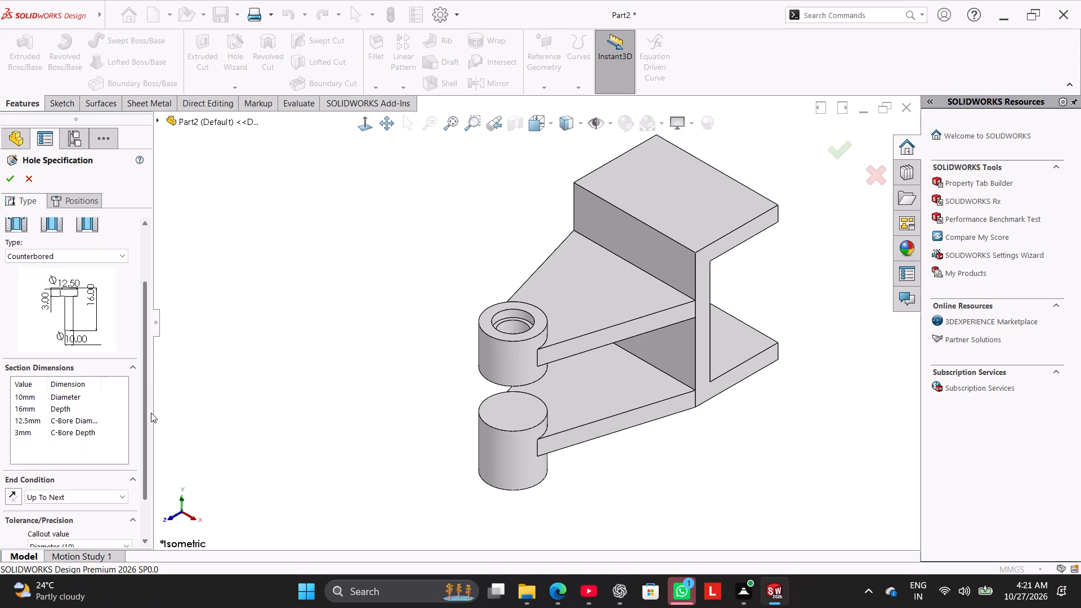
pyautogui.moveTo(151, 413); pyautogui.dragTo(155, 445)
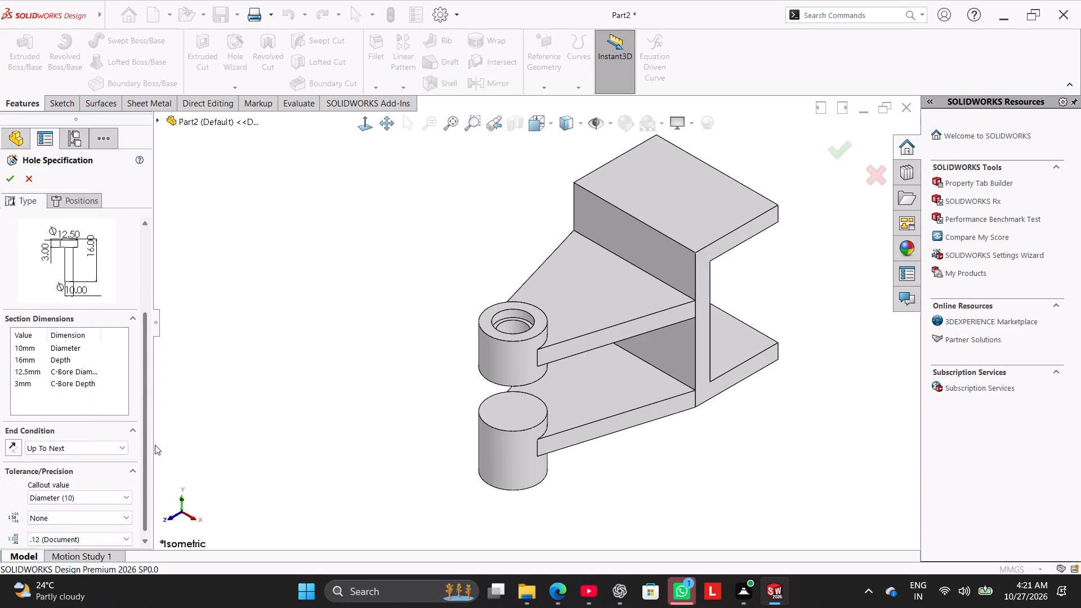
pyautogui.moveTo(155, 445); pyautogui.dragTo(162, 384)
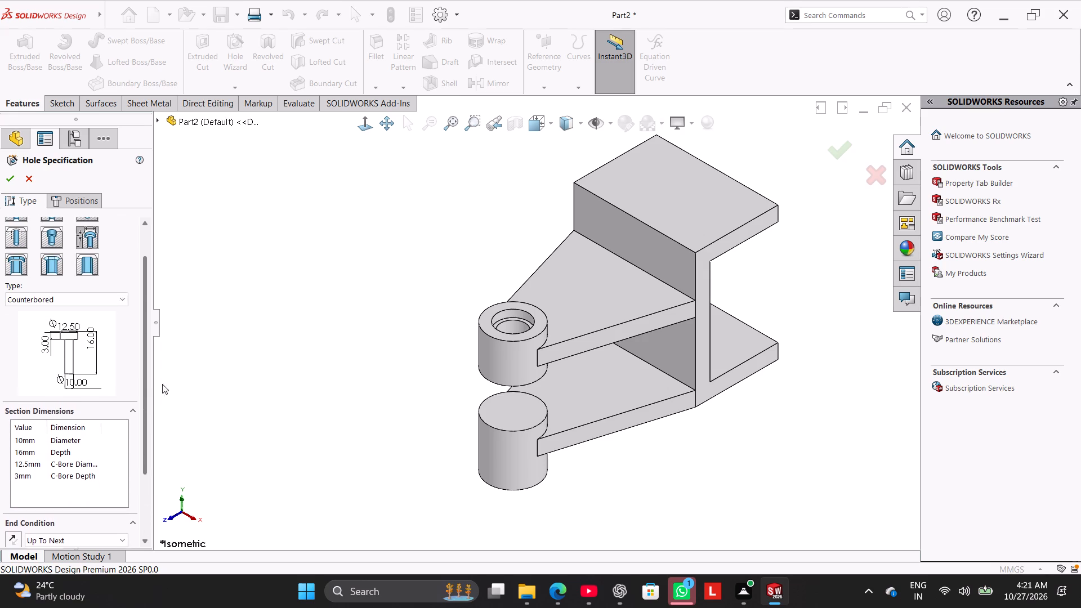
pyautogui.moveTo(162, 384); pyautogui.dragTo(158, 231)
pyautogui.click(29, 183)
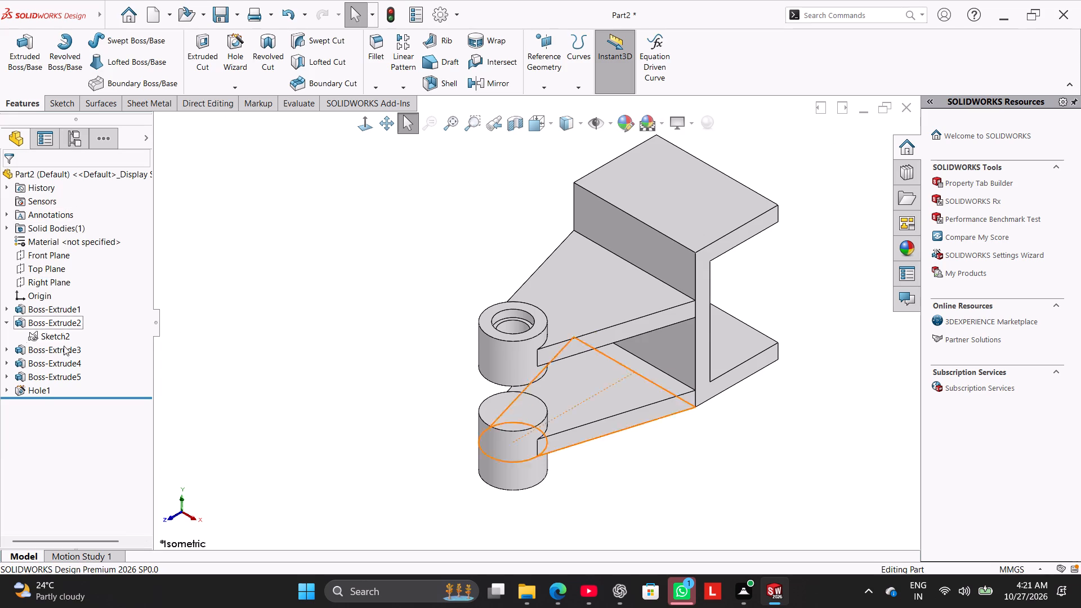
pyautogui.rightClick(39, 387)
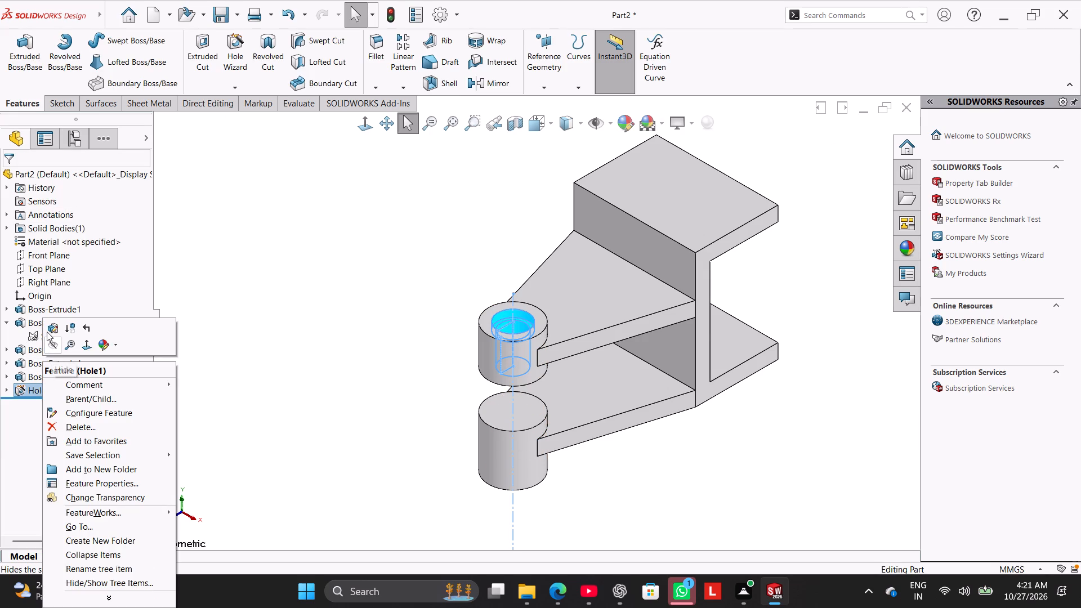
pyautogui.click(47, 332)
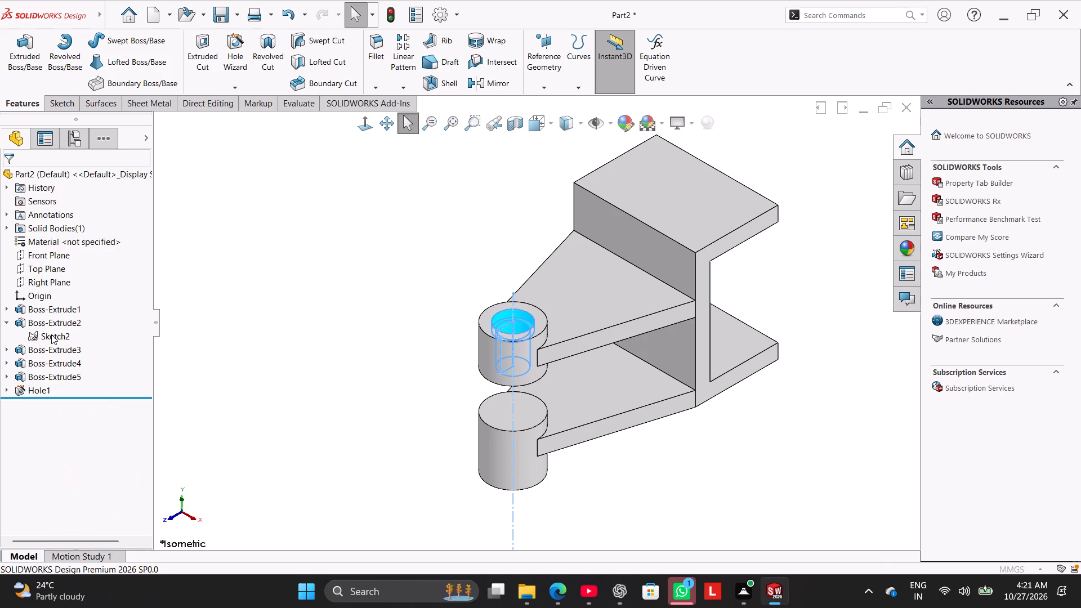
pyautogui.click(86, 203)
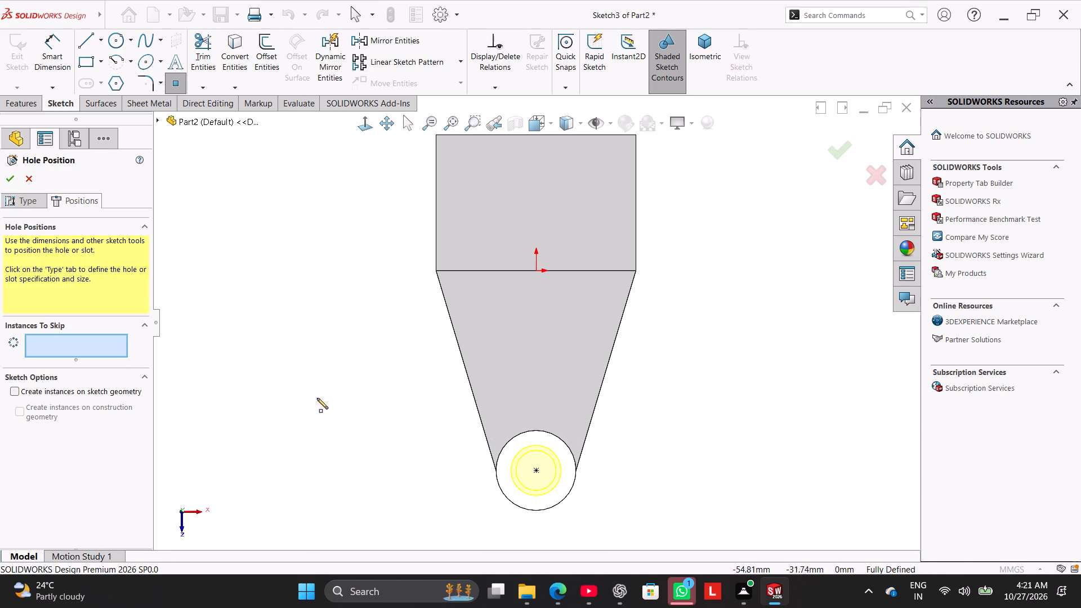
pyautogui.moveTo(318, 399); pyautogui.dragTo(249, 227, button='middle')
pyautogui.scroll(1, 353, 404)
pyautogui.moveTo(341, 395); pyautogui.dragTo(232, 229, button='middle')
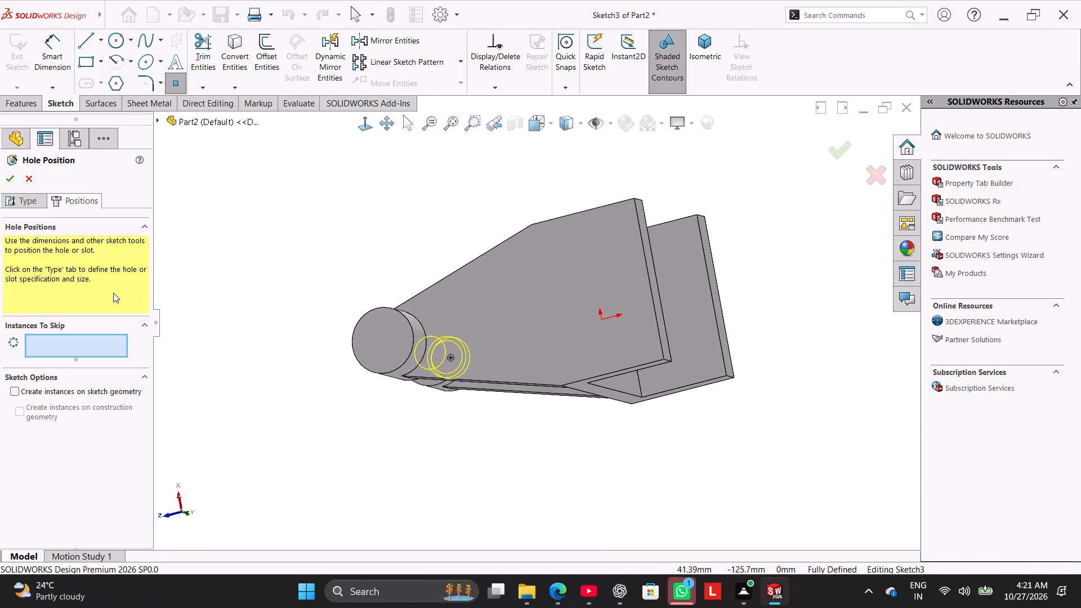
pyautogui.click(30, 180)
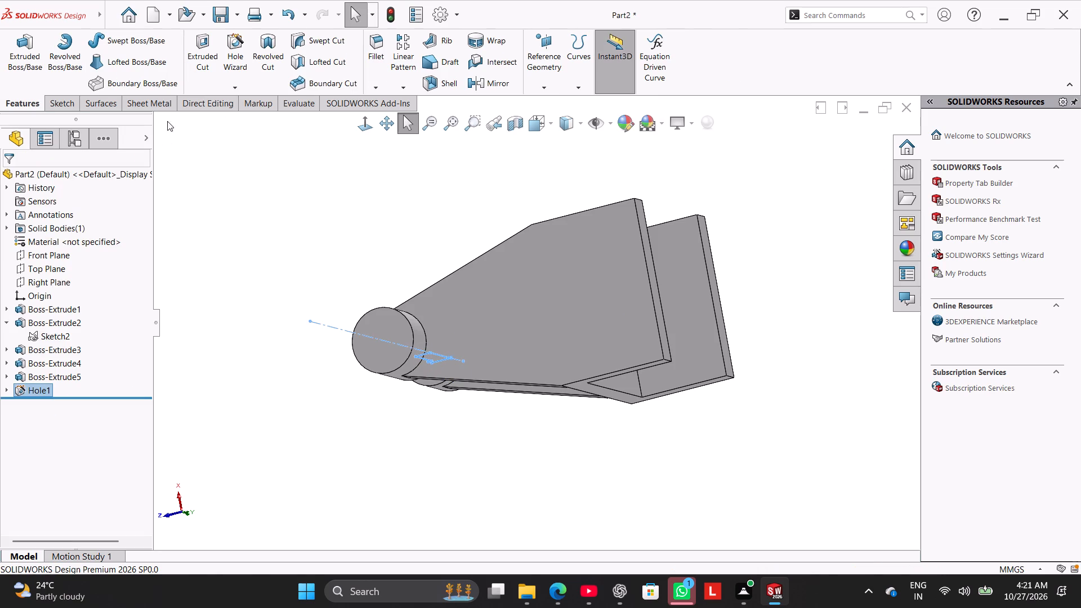
# Add a legacy Counterbored Hole Wizard hole, 10 mm with 12.5 mm by 3 mm counterbore, Up To Next, centred on the lower boss's bottom face.
pyautogui.click(239, 52)
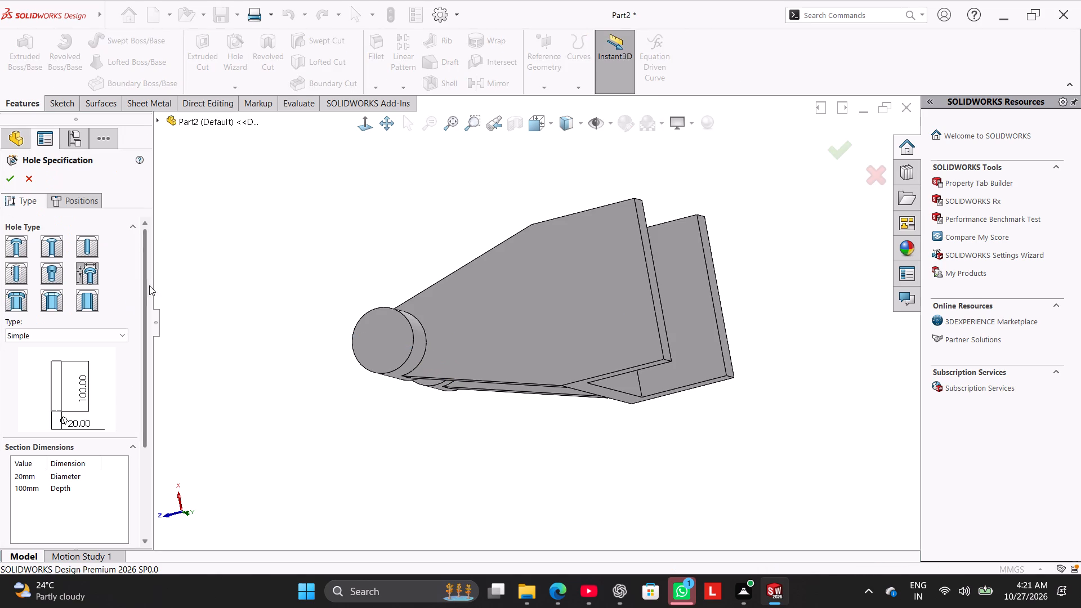
pyautogui.click(88, 276)
pyautogui.click(87, 342)
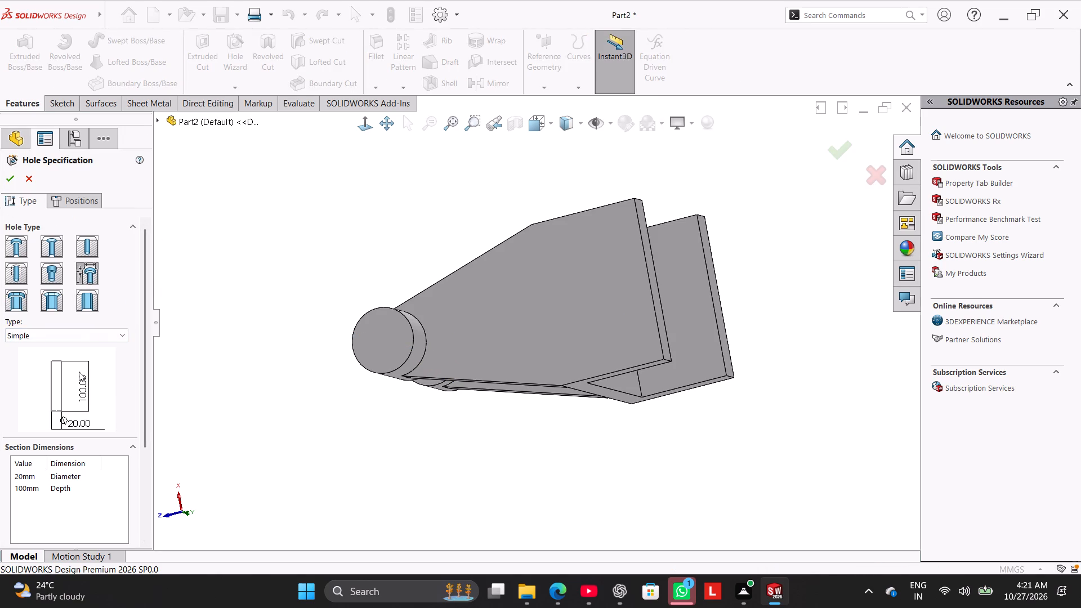
pyautogui.click(79, 334)
pyautogui.click(53, 414)
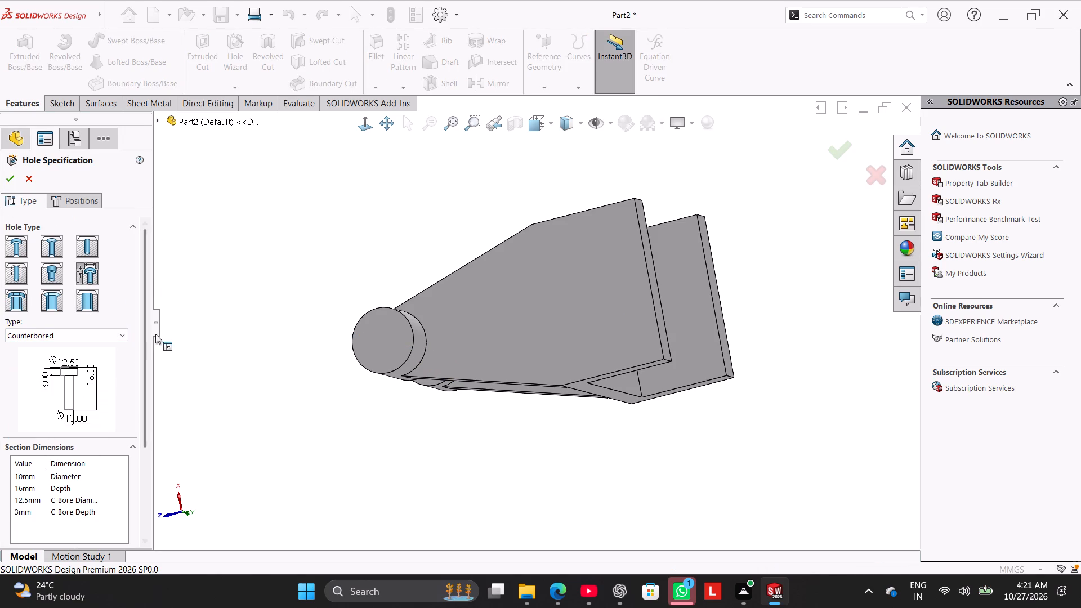
pyautogui.moveTo(147, 332); pyautogui.dragTo(139, 403)
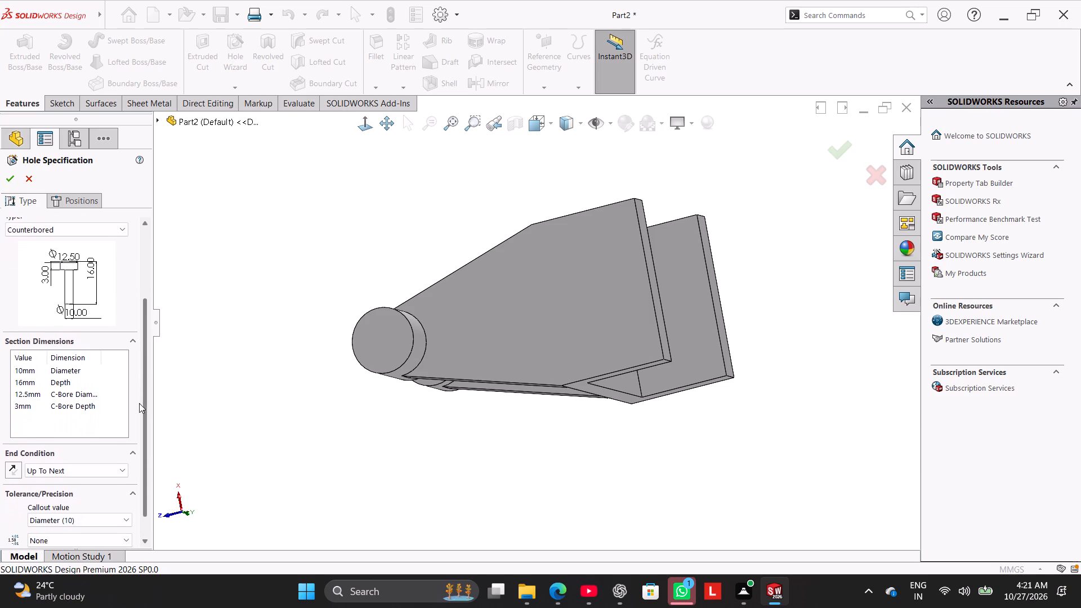
pyautogui.moveTo(139, 403); pyautogui.dragTo(137, 451)
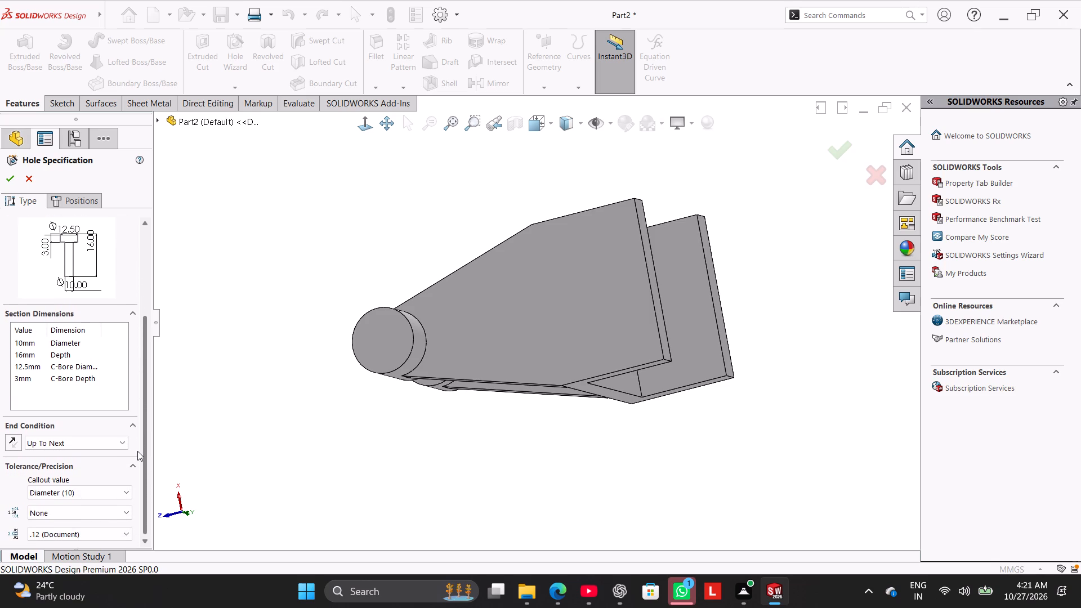
pyautogui.moveTo(137, 451); pyautogui.dragTo(137, 454)
pyautogui.click(74, 200)
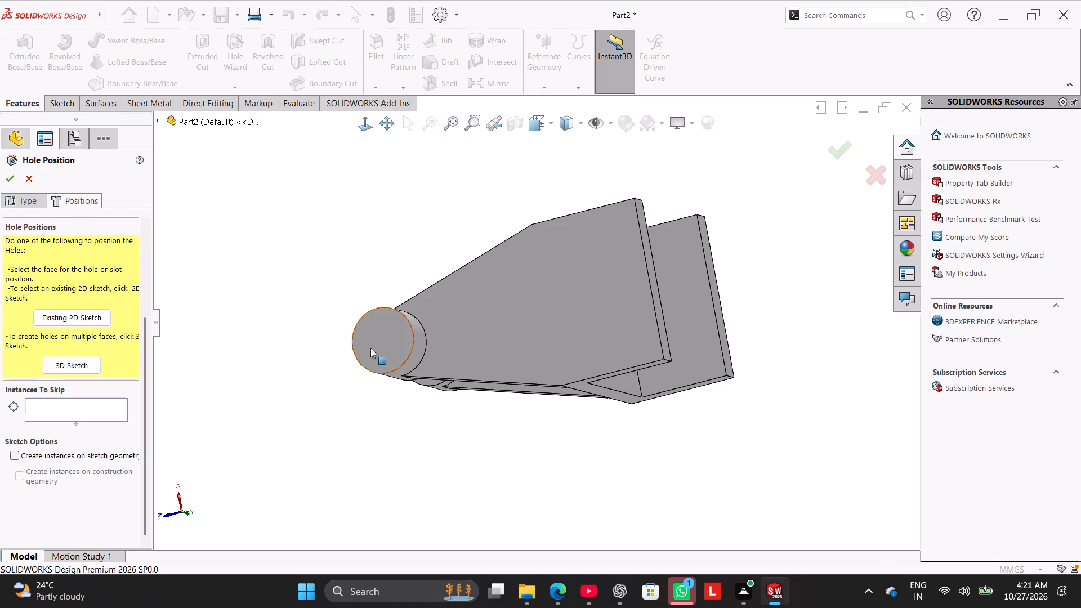
pyautogui.click(373, 340)
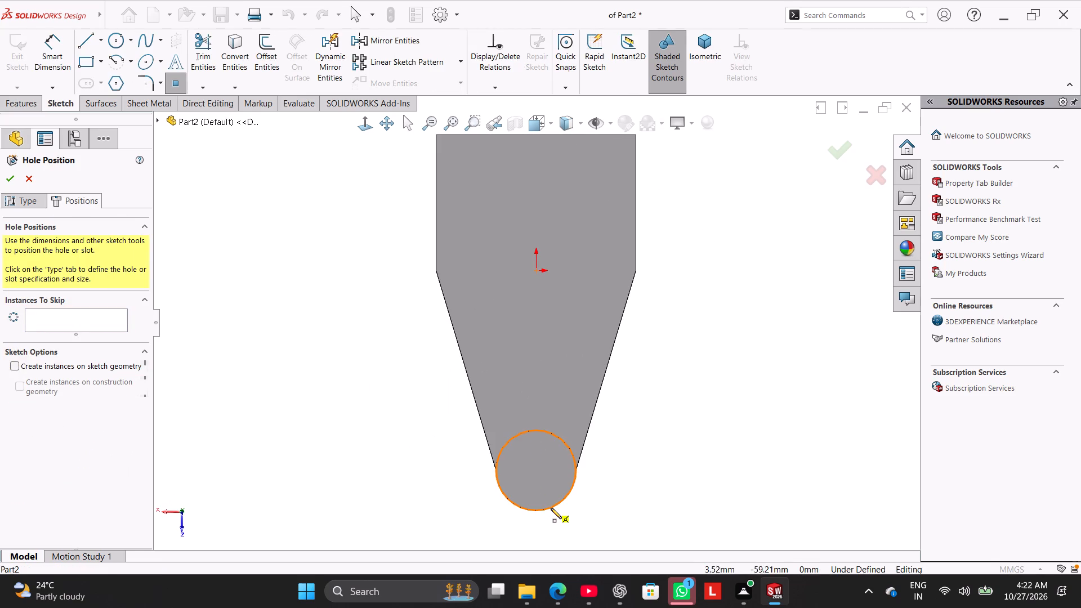
pyautogui.click(535, 471)
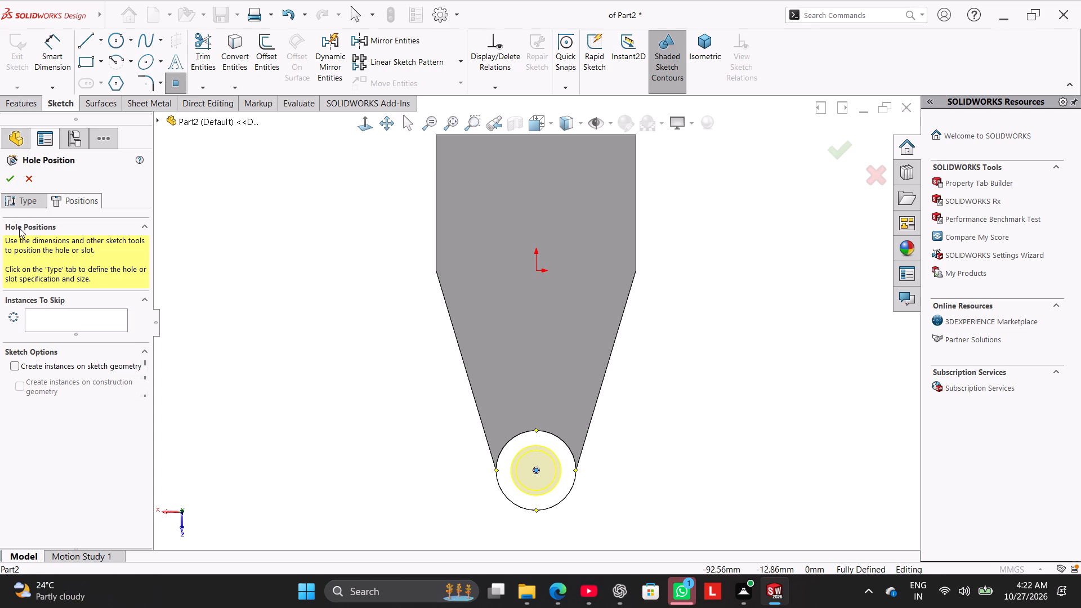
pyautogui.click(12, 182)
pyautogui.moveTo(291, 358); pyautogui.dragTo(316, 392, button='middle')
pyautogui.moveTo(284, 410); pyautogui.dragTo(468, 312, button='right')
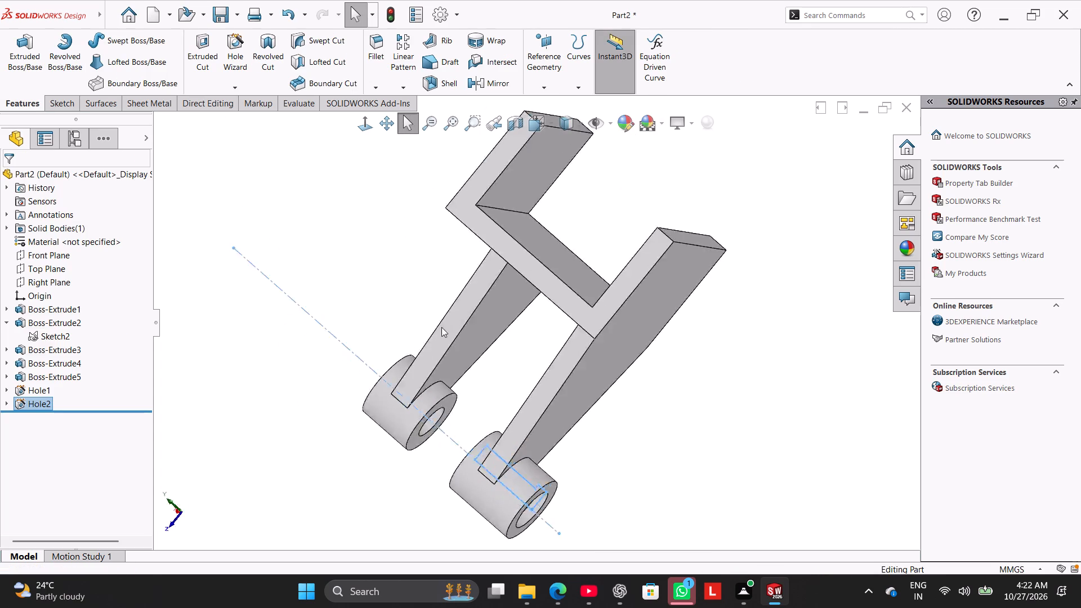
pyautogui.click(284, 338)
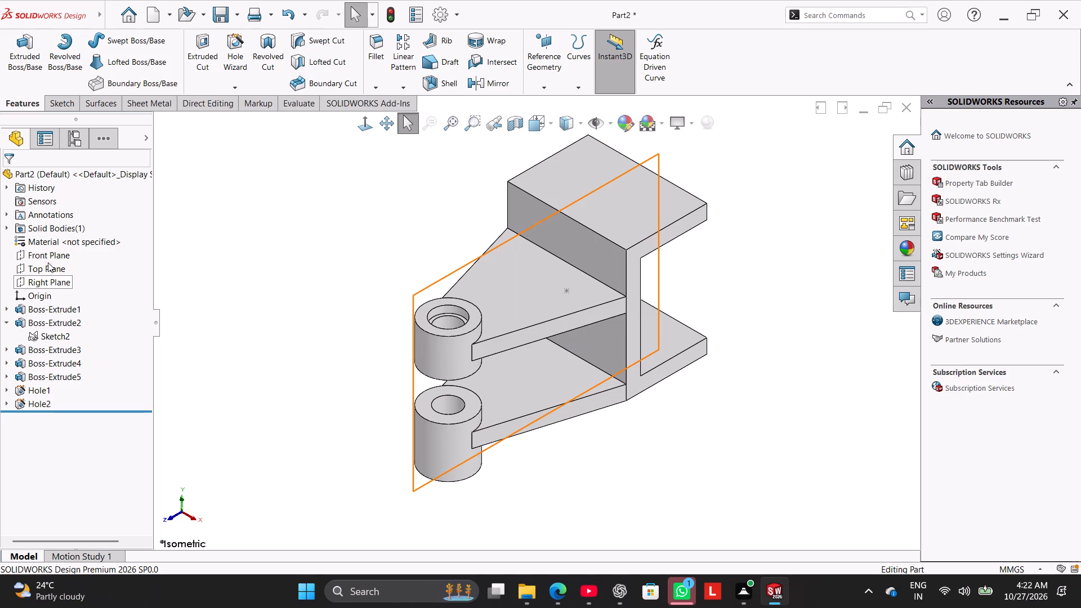
# Sketch an open three-line profile on the Right Plane between the two bosses, with a horizontal lower line about 29 mm long.
pyautogui.click(52, 284)
pyautogui.click(64, 270)
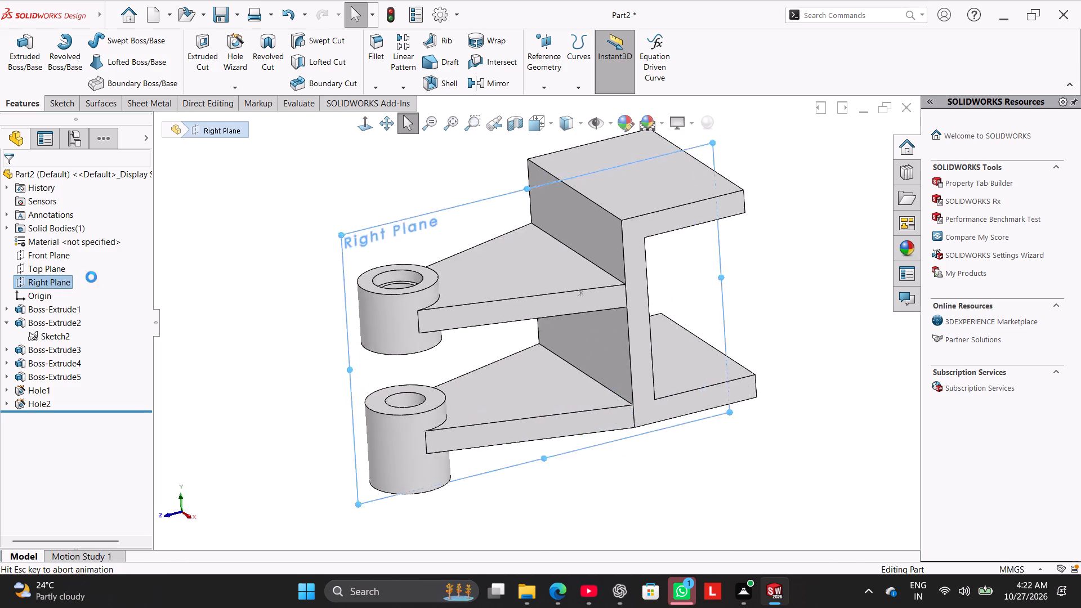
pyautogui.click(211, 318)
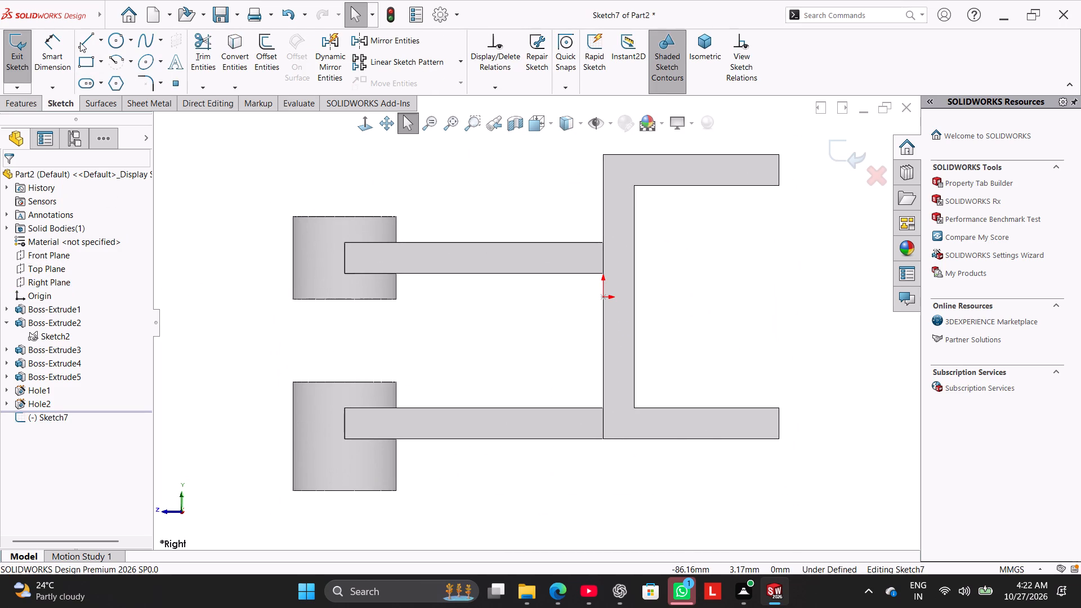
pyautogui.click(82, 39)
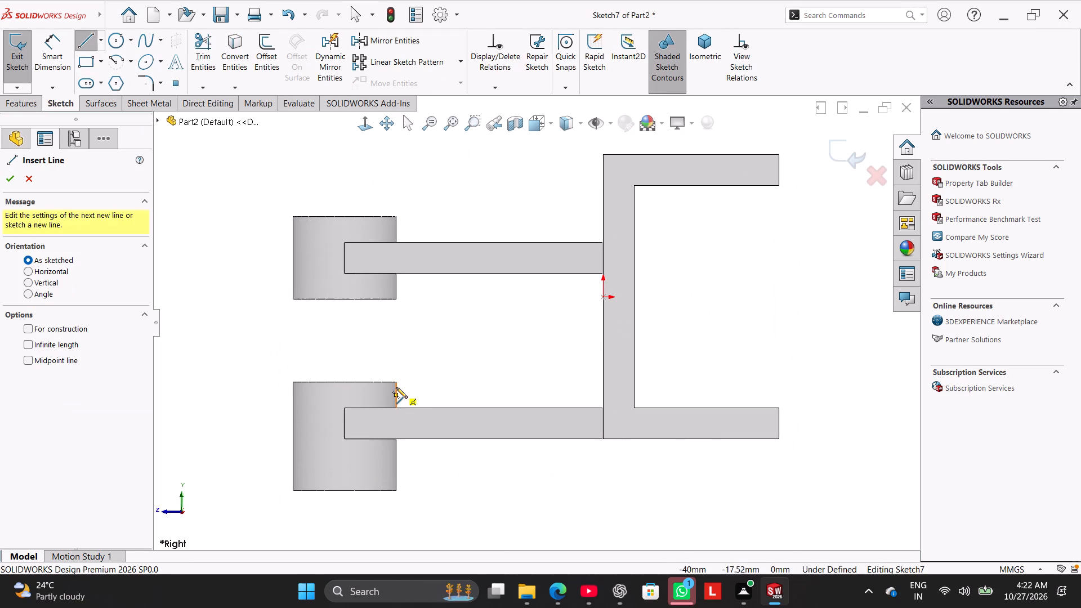
pyautogui.click(396, 388)
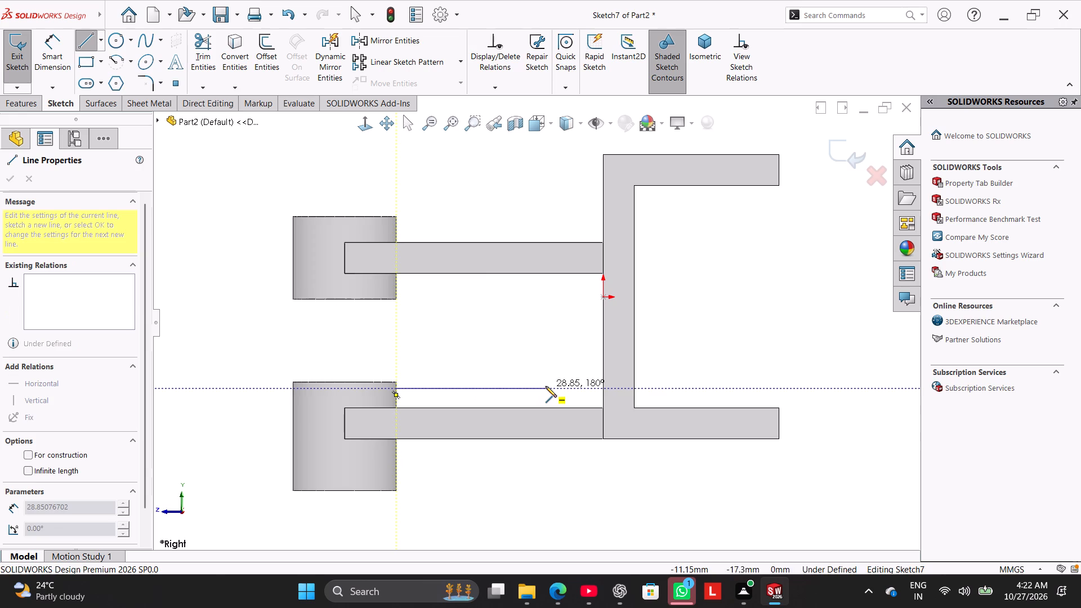
pyautogui.click(546, 386)
pyautogui.click(547, 301)
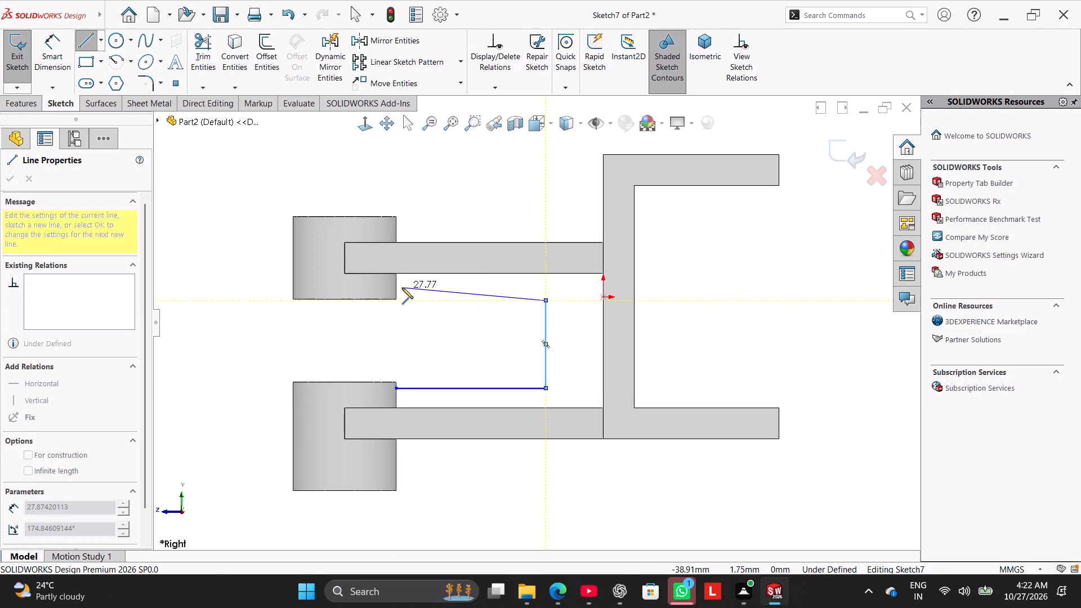
pyautogui.click(398, 290)
pyautogui.rightClick(282, 345)
pyautogui.click(298, 347)
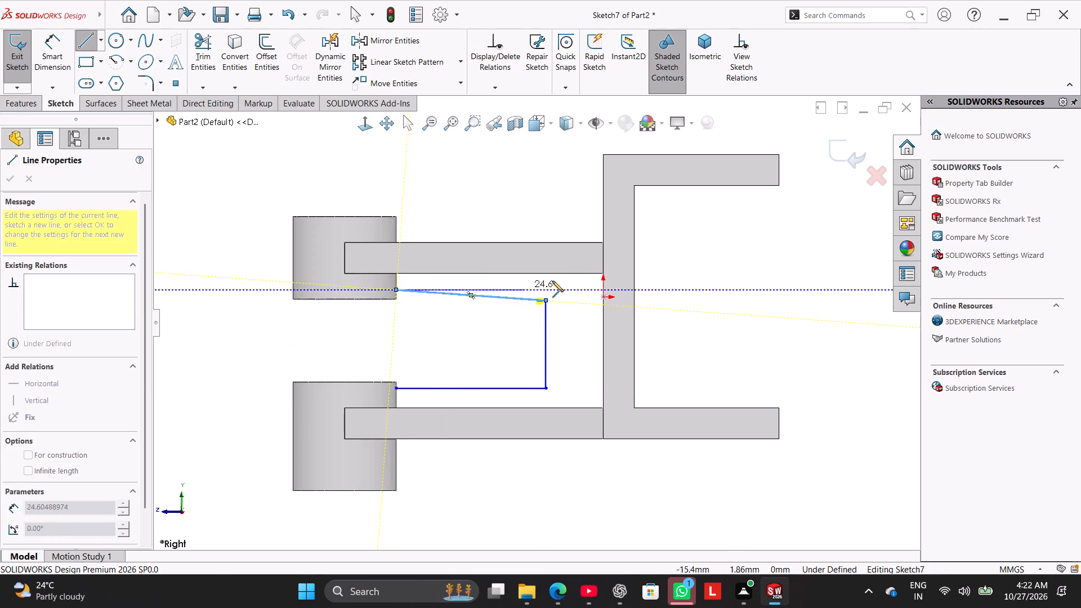
pyautogui.rightClick(305, 347)
pyautogui.click(341, 355)
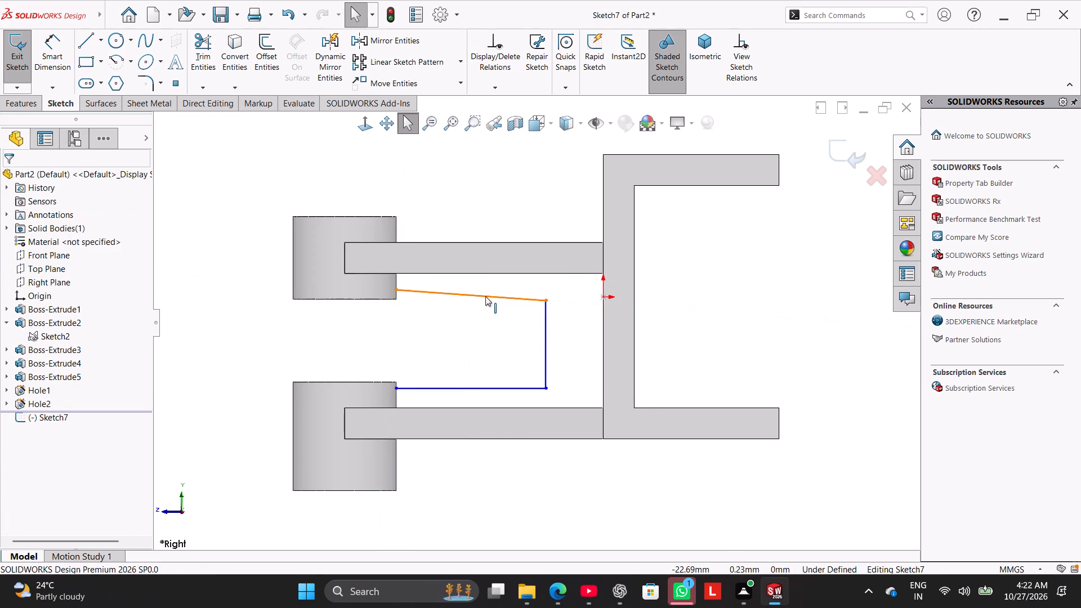
# Make the sloped upper sketch line horizontal and attach its outer endpoint to the midpoint of the upper boss's short edge below the arm.
pyautogui.rightClick(485, 296)
pyautogui.click(499, 265)
pyautogui.click(370, 340)
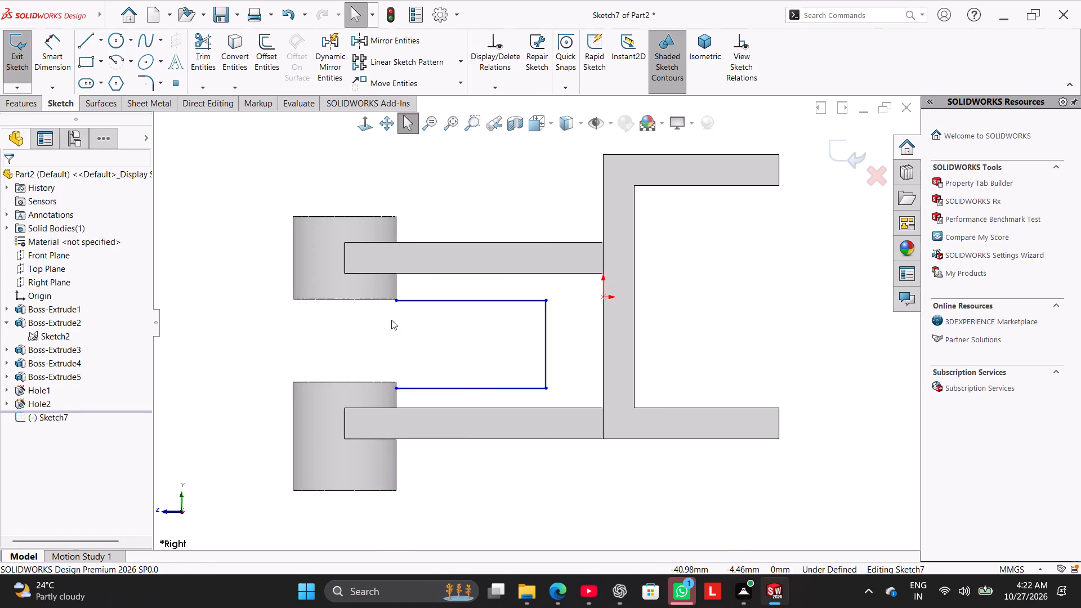
pyautogui.moveTo(396, 302); pyautogui.dragTo(397, 289)
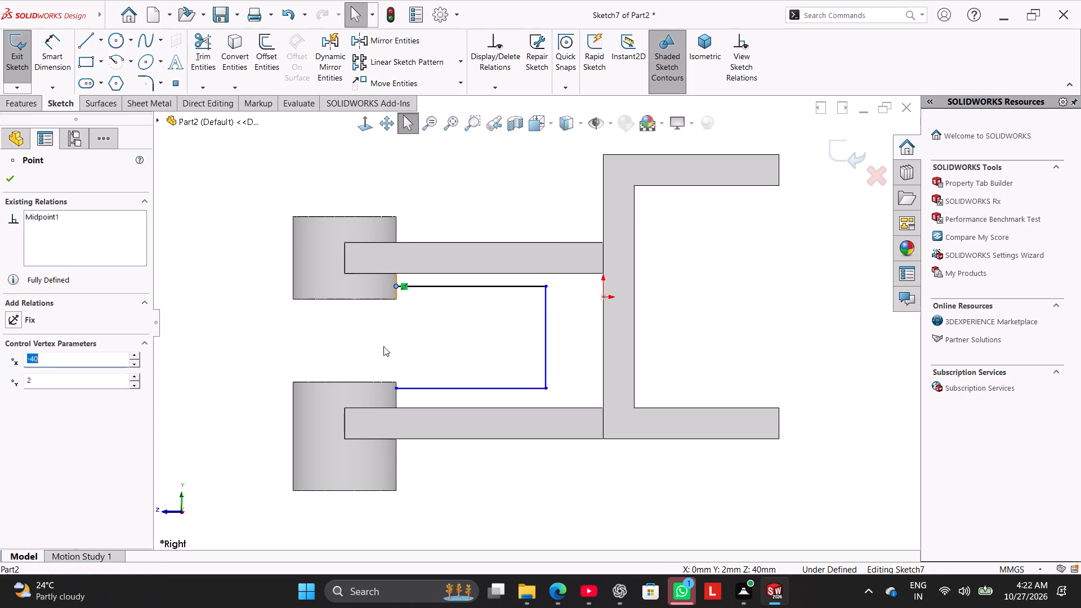
# Dimension the lower horizontal sketch line 1.5 mm below the lower boss's top edge.
pyautogui.click(375, 355)
pyautogui.click(56, 56)
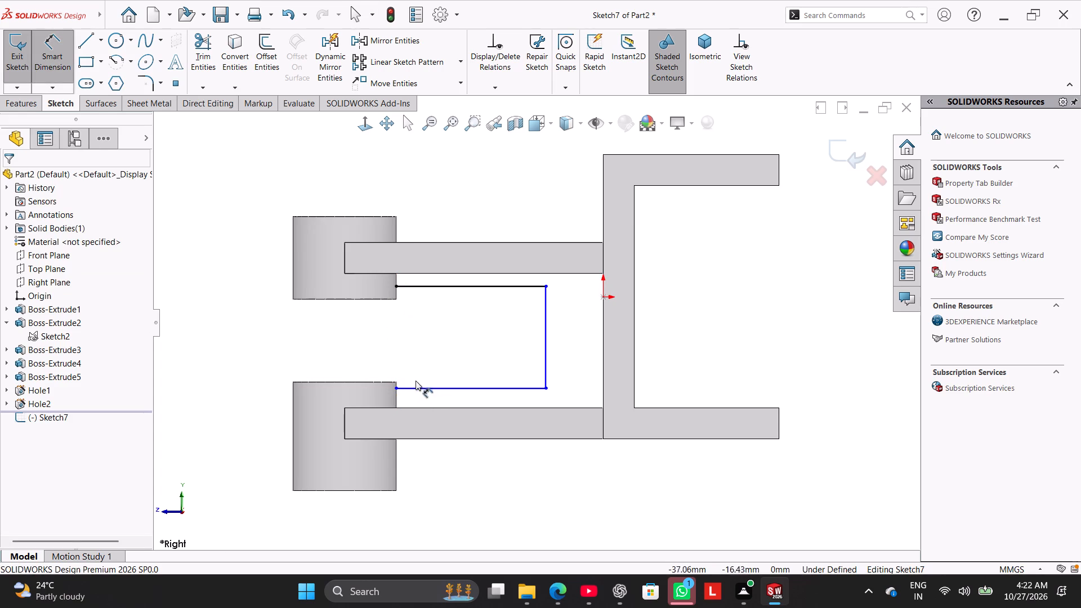
pyautogui.scroll(-3, 481, 349)
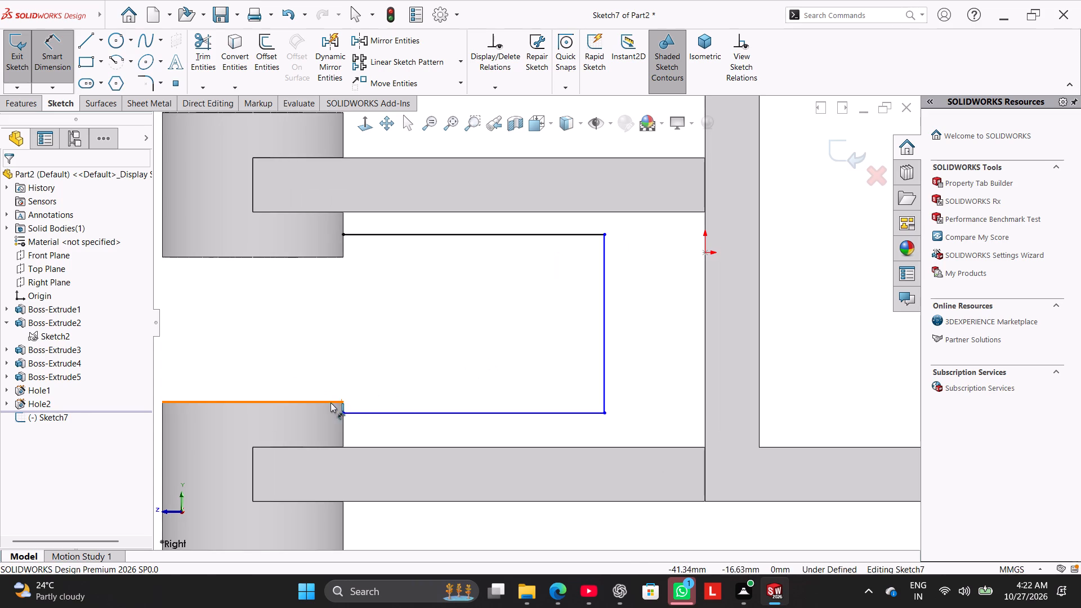
pyautogui.click(329, 402)
pyautogui.click(373, 413)
pyautogui.click(386, 386)
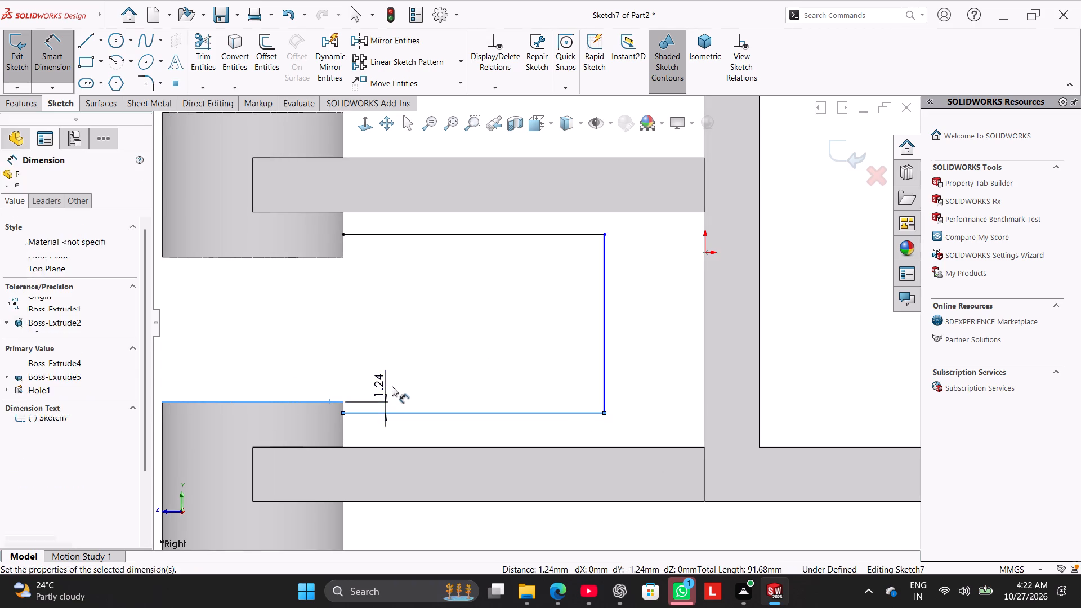
pyautogui.write('1.5')
pyautogui.press('Return')
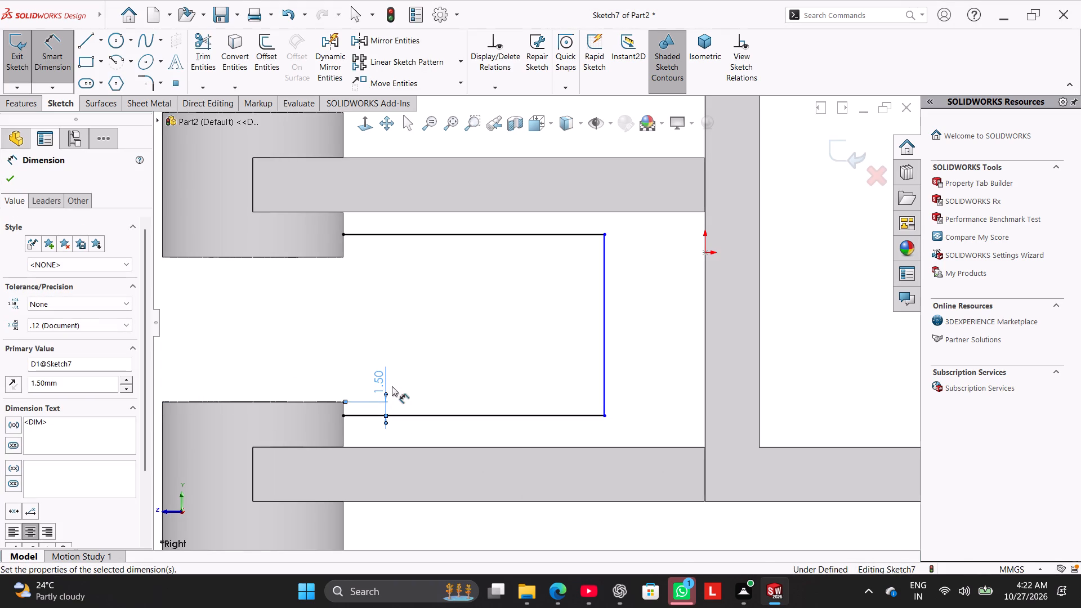
pyautogui.rightClick(366, 311)
pyautogui.click(395, 343)
# Delete the midpoint relation on the outer endpoint of the upper sketch line.
pyautogui.moveTo(342, 235); pyautogui.dragTo(380, 242)
pyautogui.rightClick(349, 234)
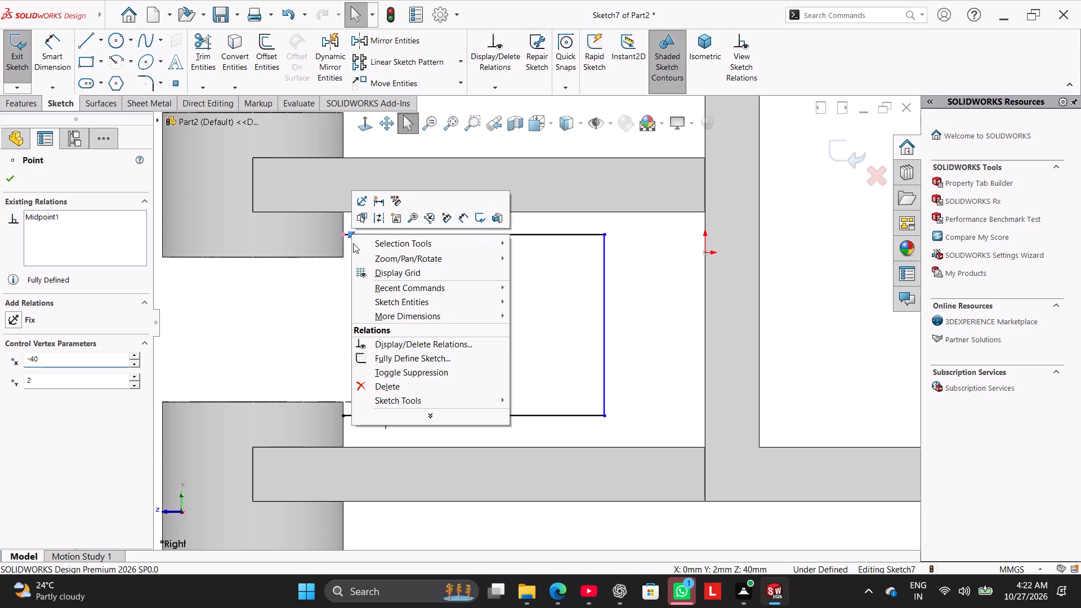
pyautogui.click(370, 392)
# Dimension the upper horizontal sketch line 1.5 mm above the upper boss's bottom edge.
pyautogui.click(53, 64)
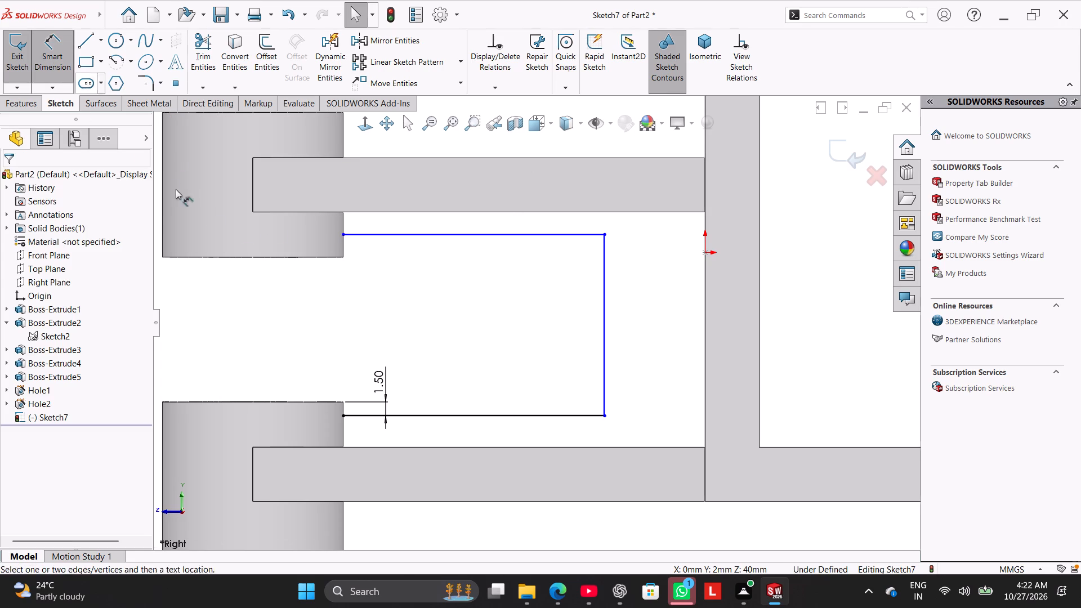
pyautogui.click(323, 257)
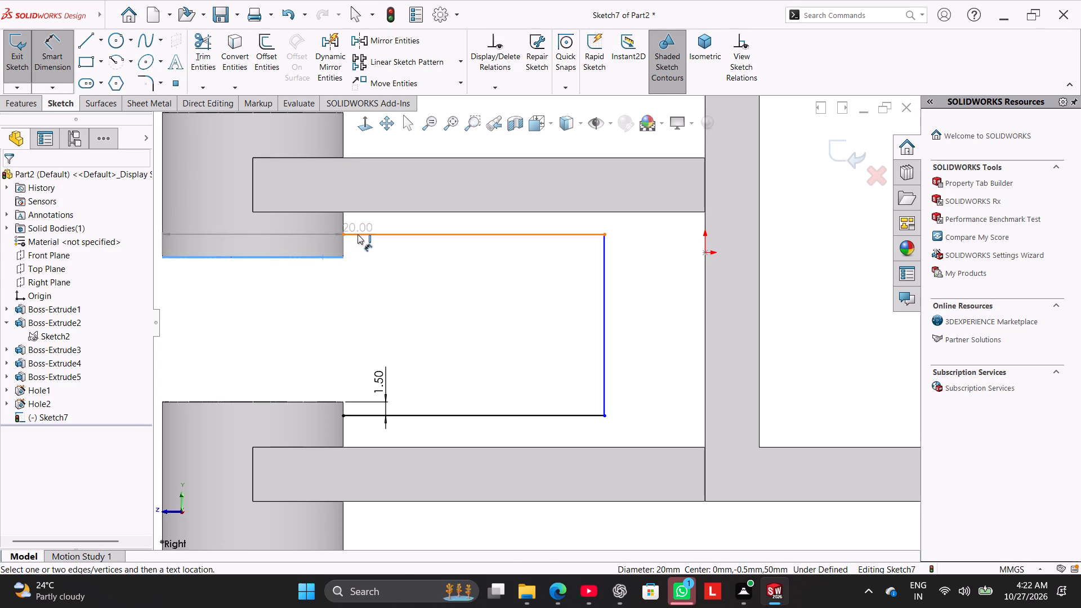
pyautogui.click(358, 234)
pyautogui.click(372, 275)
pyautogui.write('1.5')
pyautogui.press('Return')
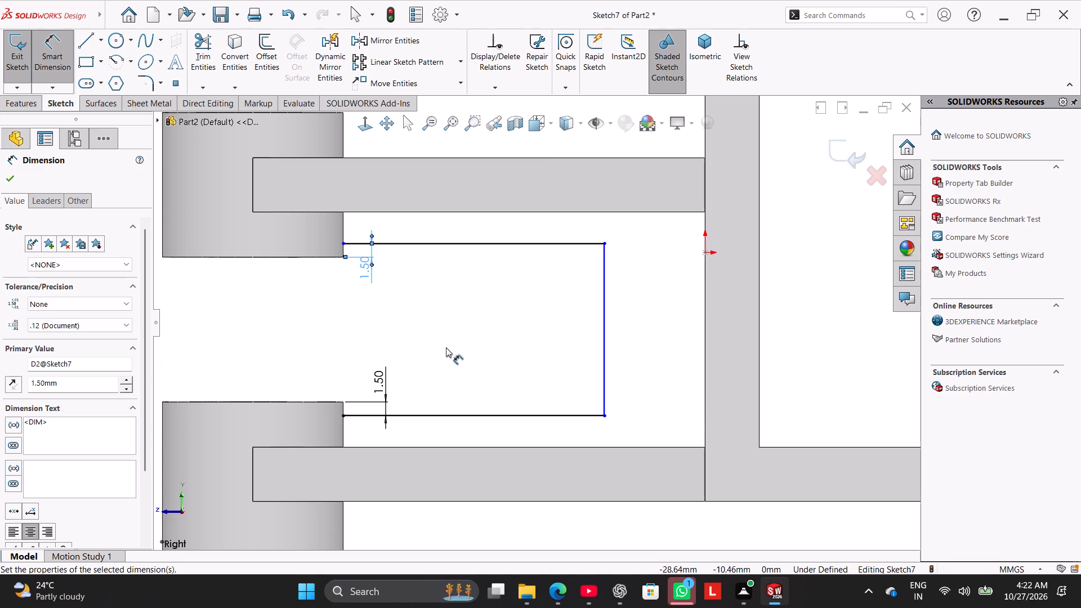
pyautogui.rightClick(447, 335)
pyautogui.moveTo(481, 373); pyautogui.dragTo(473, 364)
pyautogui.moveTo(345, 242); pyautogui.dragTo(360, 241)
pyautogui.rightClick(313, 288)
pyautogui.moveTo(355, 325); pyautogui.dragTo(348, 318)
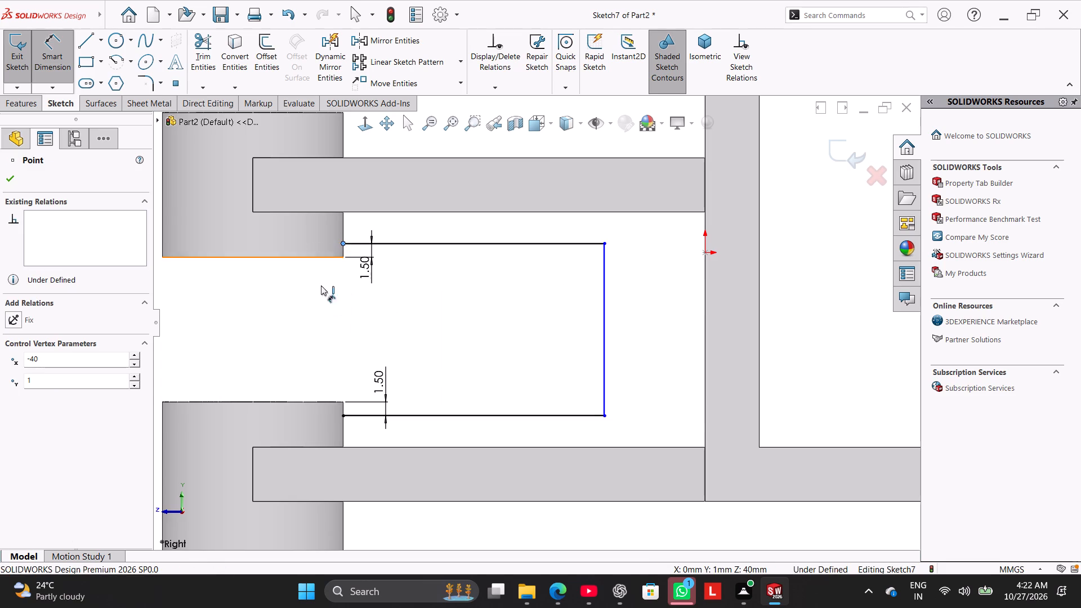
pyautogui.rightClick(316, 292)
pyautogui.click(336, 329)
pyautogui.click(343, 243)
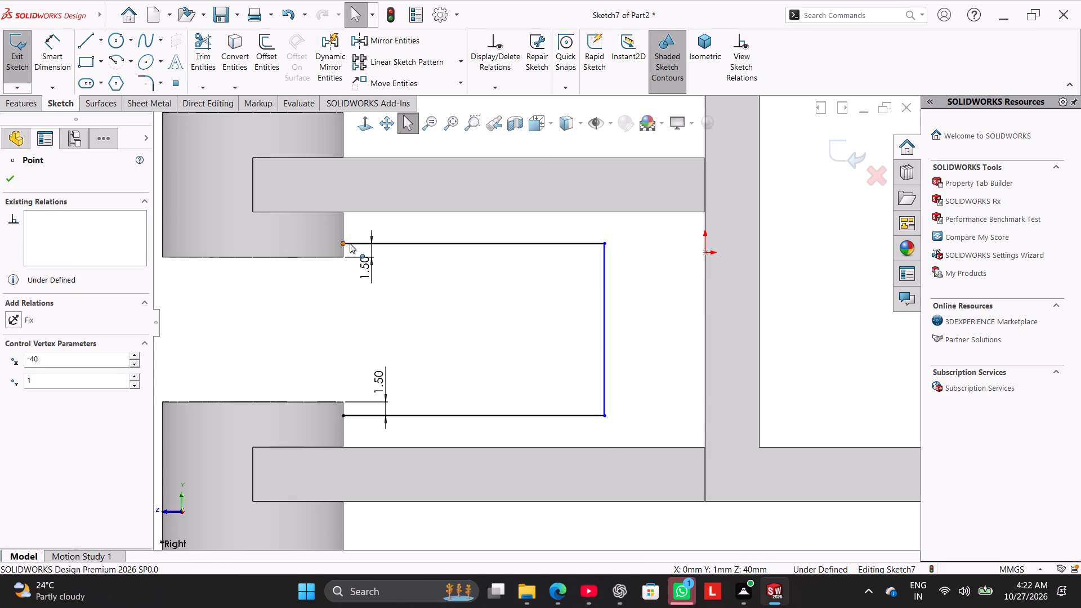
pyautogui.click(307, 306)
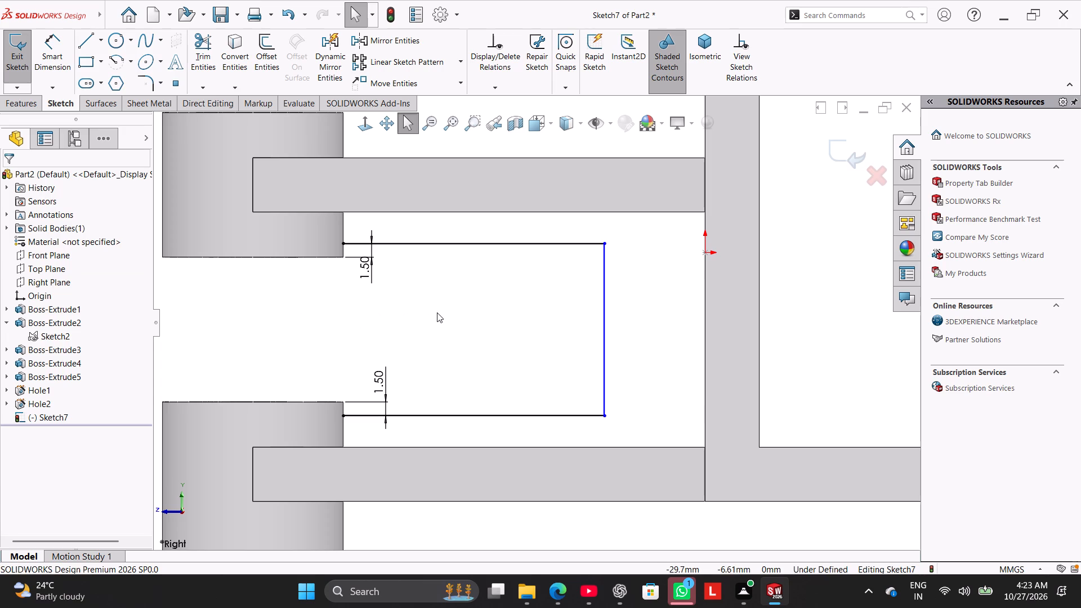
# Dimension the vertical sketch line 19 mm from the near edge of the bracket's vertical web.
pyautogui.click(48, 60)
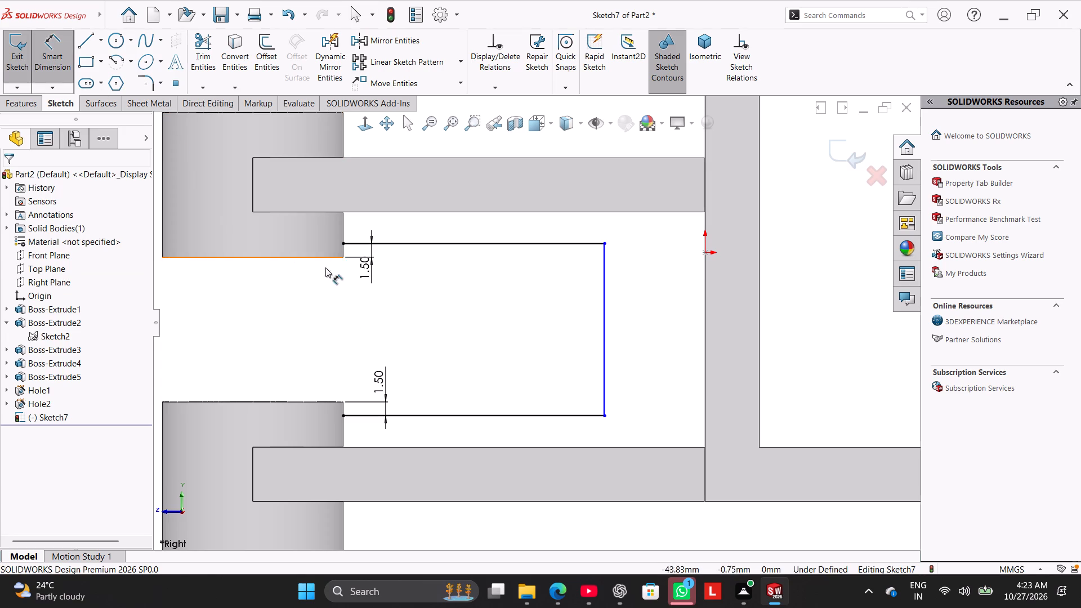
pyautogui.click(602, 327)
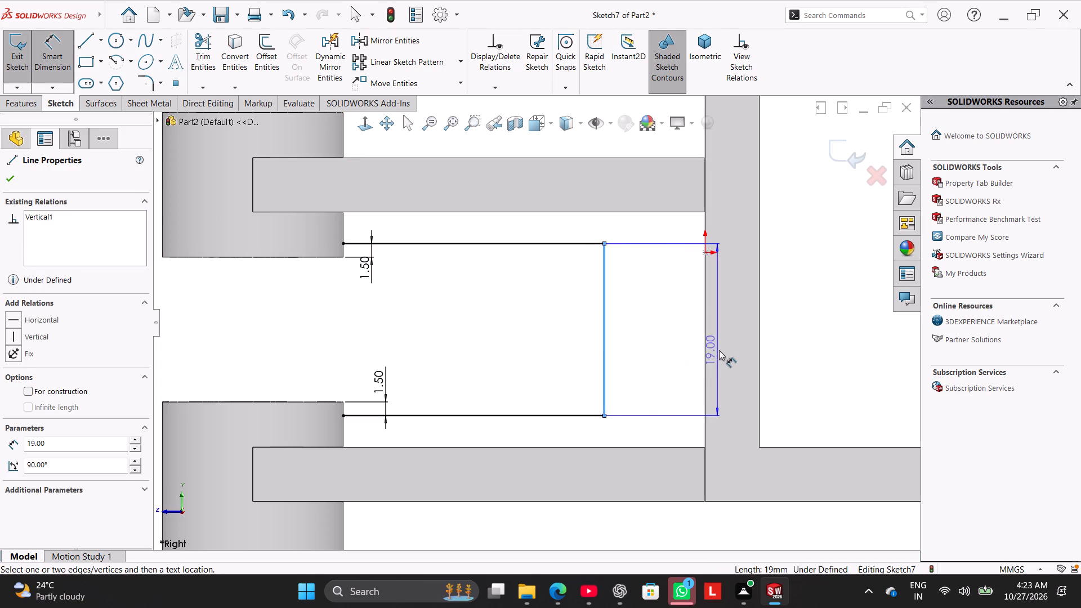
pyautogui.click(704, 343)
pyautogui.click(657, 341)
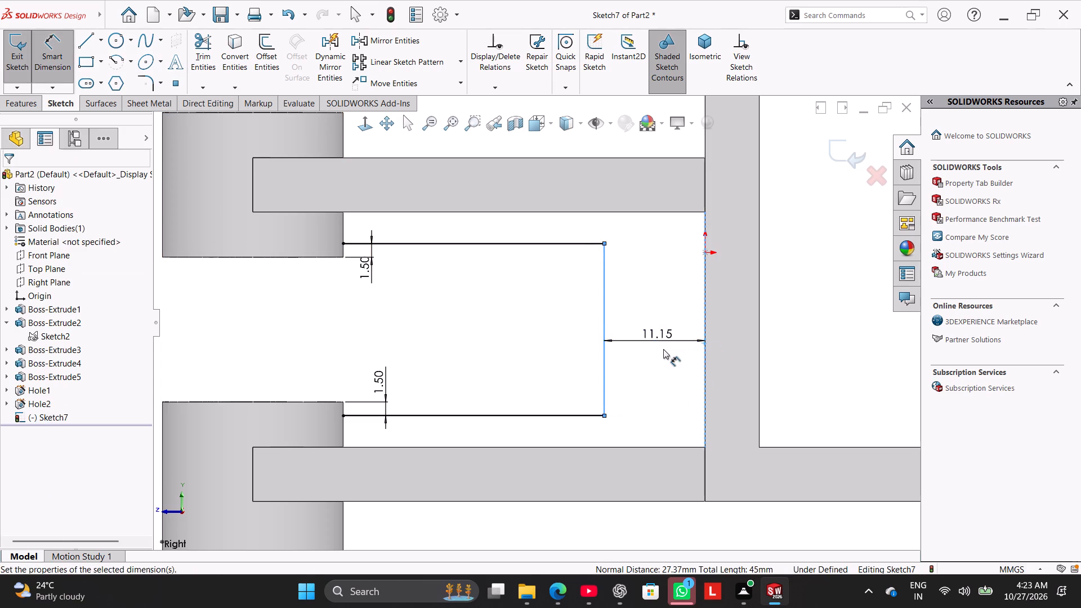
pyautogui.write('19')
pyautogui.press('Return')
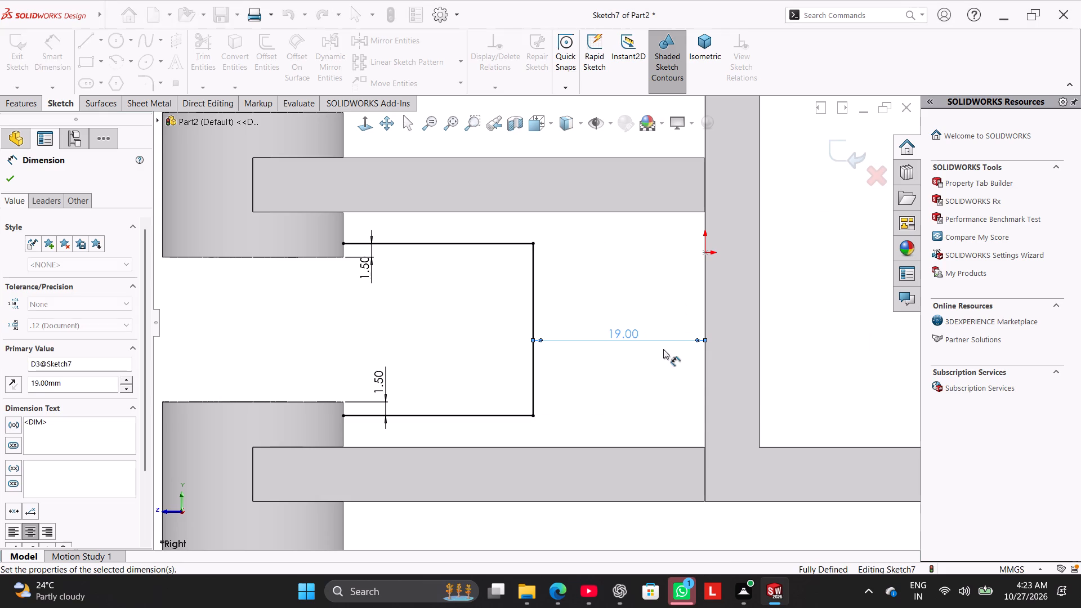
pyautogui.rightClick(604, 287)
pyautogui.click(641, 322)
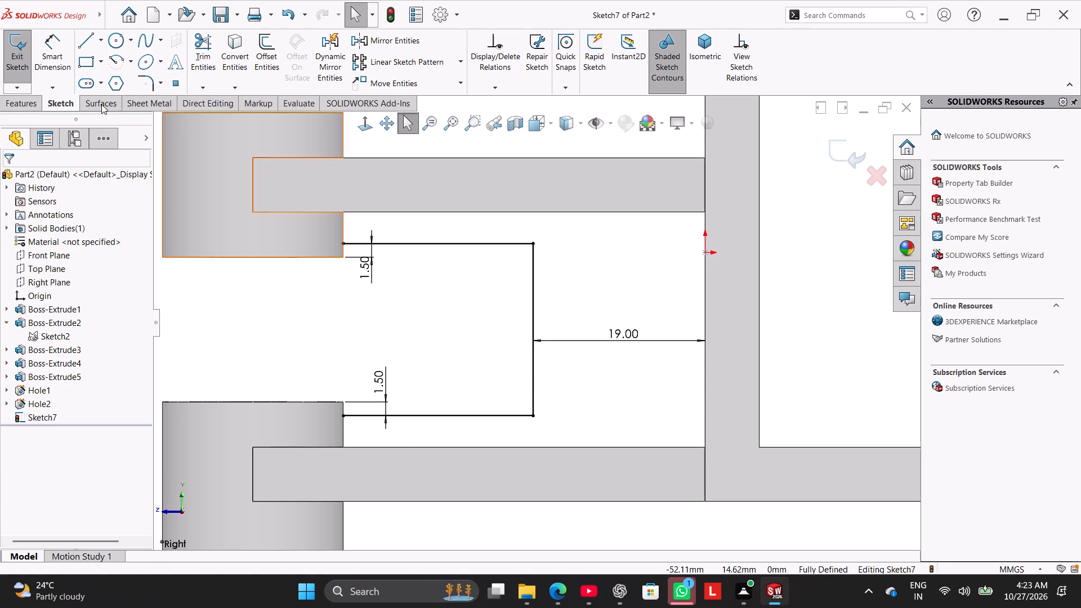
# Round both corners of the open three-line profile with 2 mm sketch fillets.
pyautogui.click(154, 74)
pyautogui.click(492, 243)
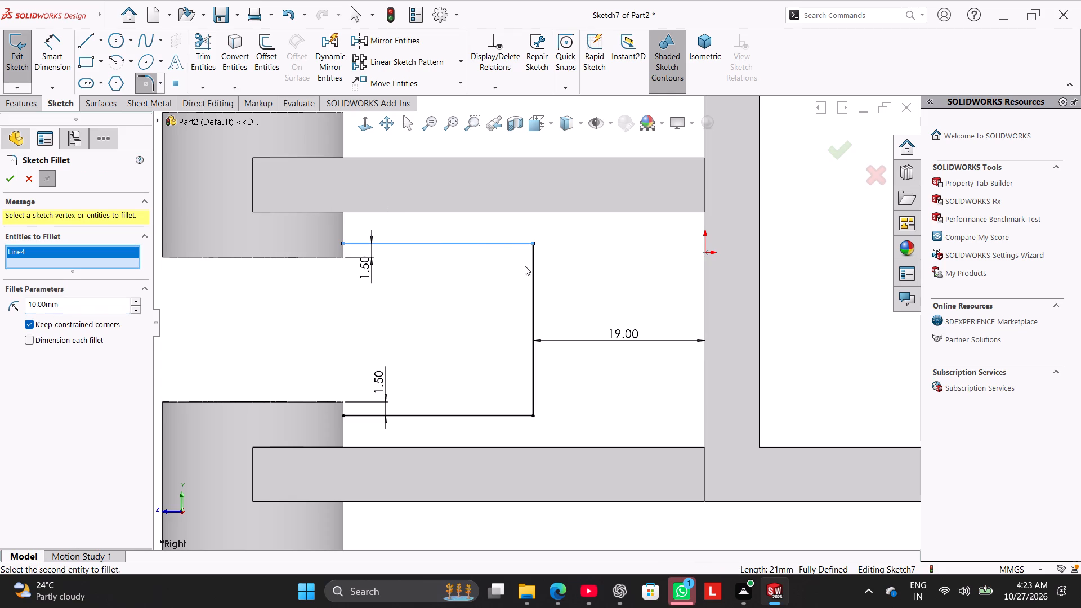
pyautogui.click(531, 275)
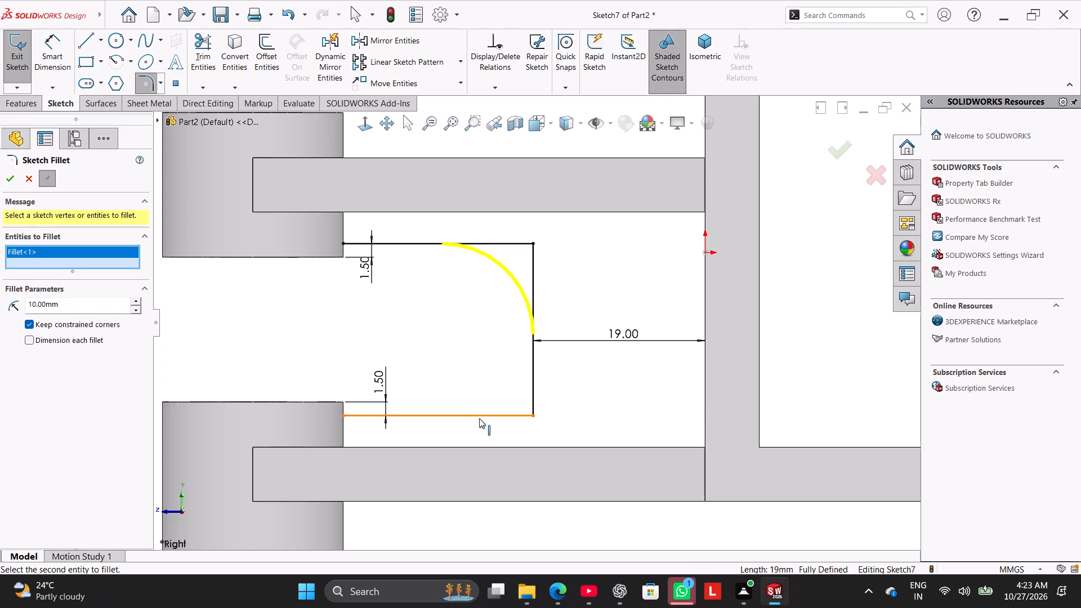
pyautogui.doubleClick(88, 311)
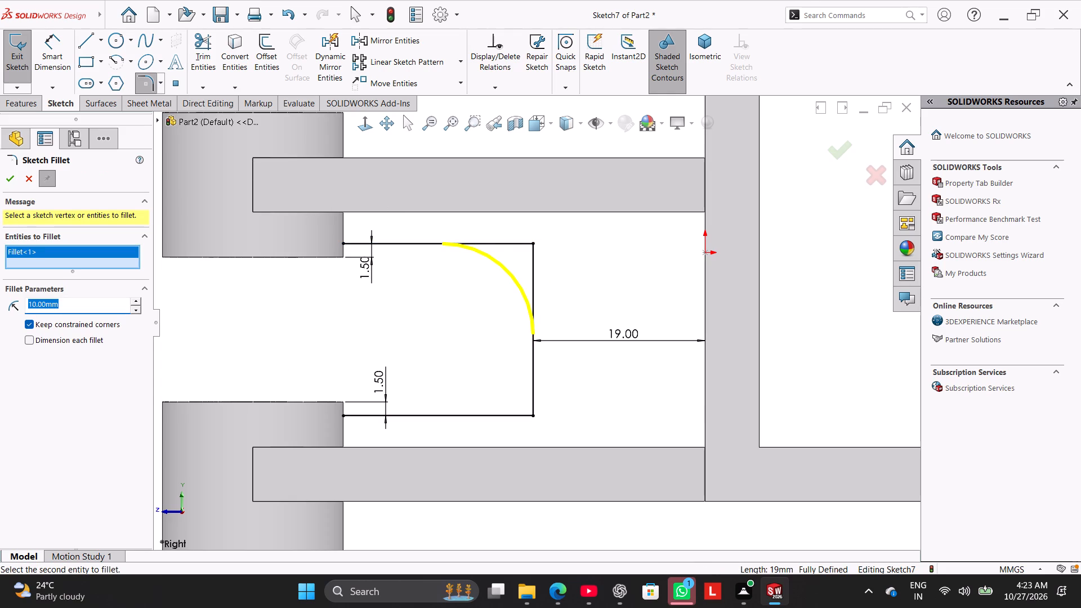
pyautogui.press('5')
pyautogui.press('Return')
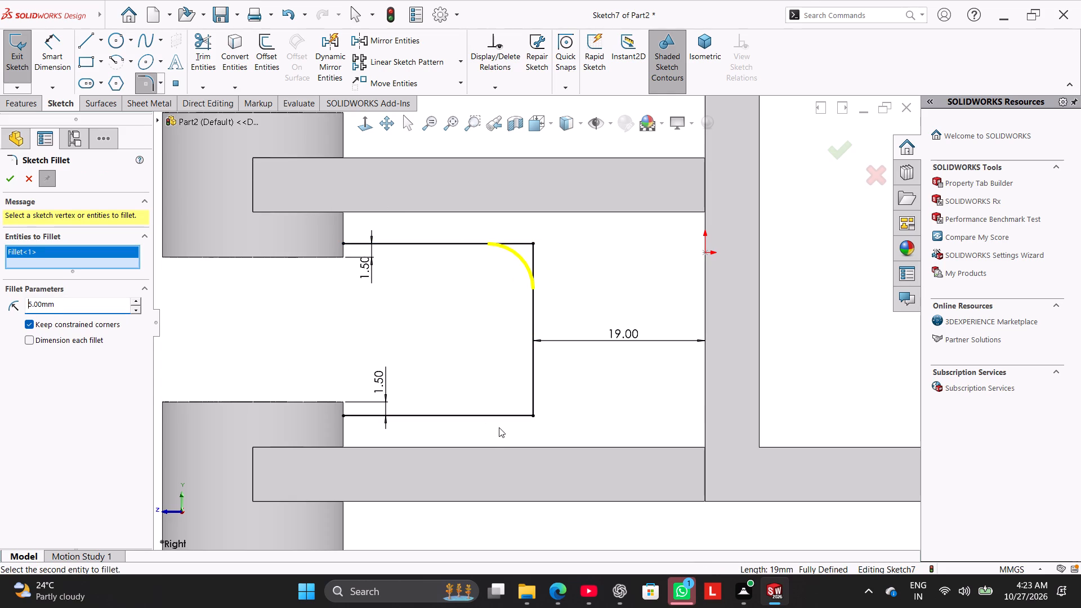
pyautogui.click(497, 417)
pyautogui.click(531, 390)
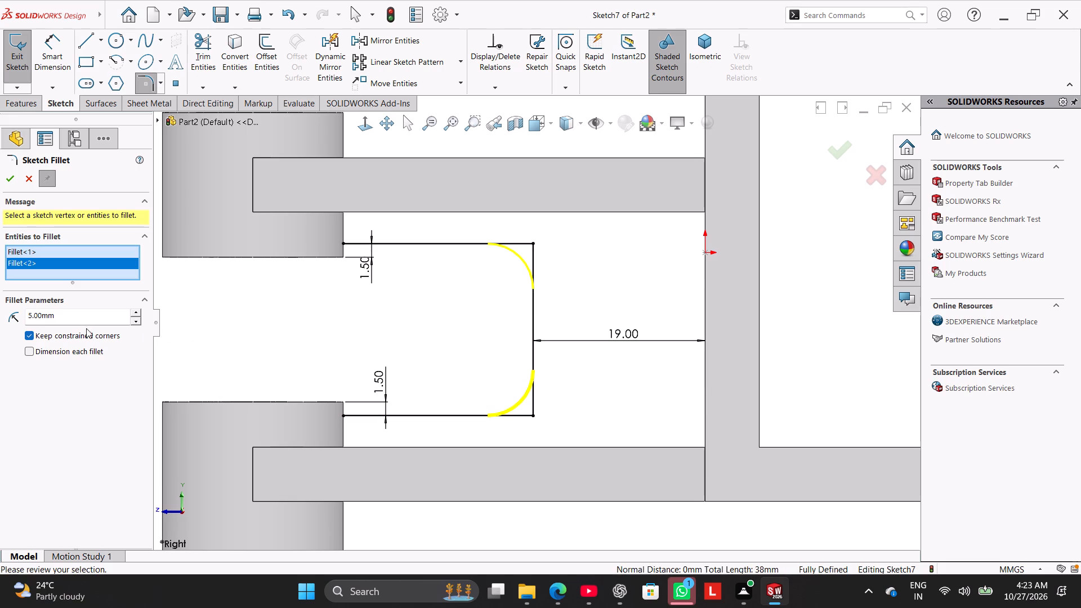
pyautogui.doubleClick(86, 319)
pyautogui.press('2')
pyautogui.press('Return')
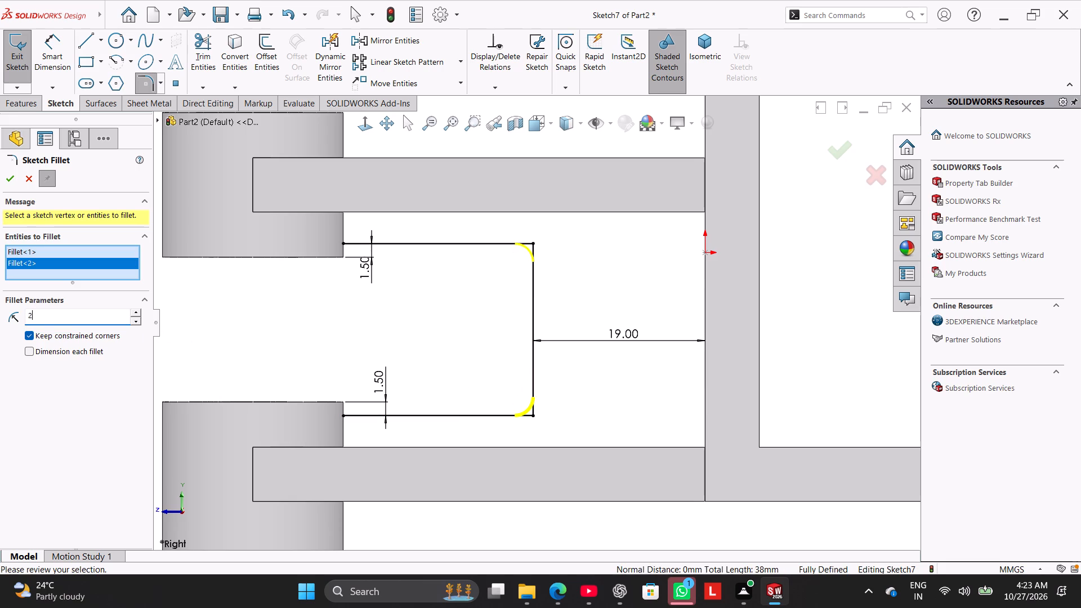
pyautogui.click(8, 174)
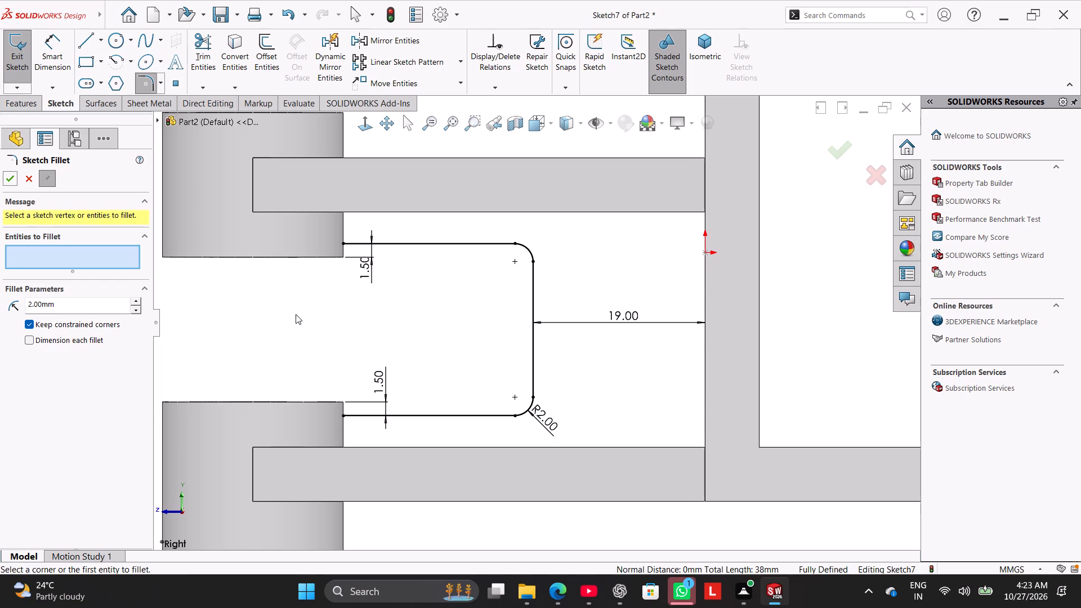
pyautogui.click(8, 181)
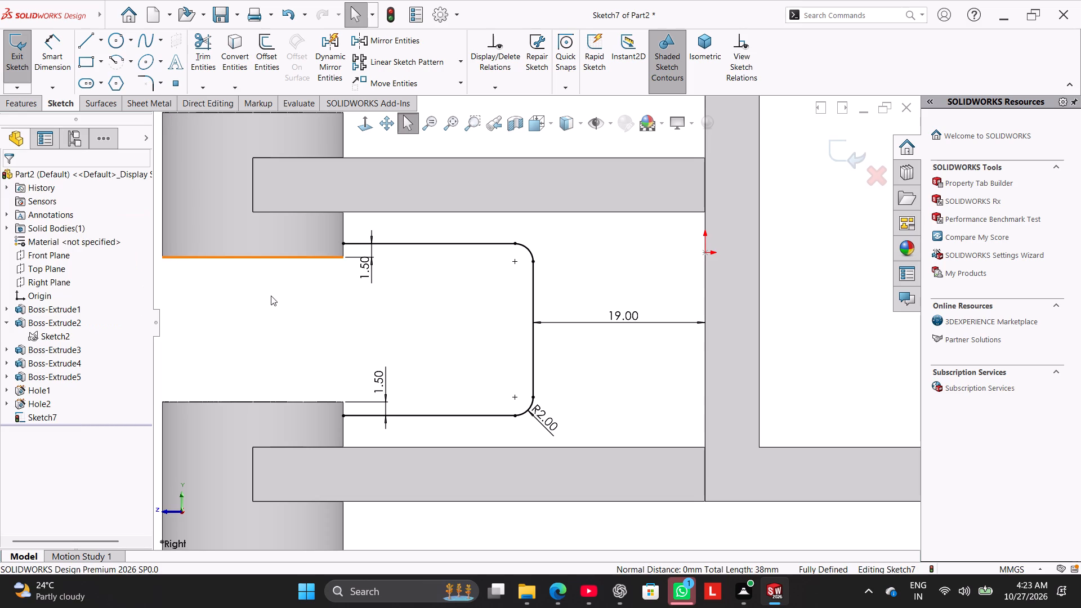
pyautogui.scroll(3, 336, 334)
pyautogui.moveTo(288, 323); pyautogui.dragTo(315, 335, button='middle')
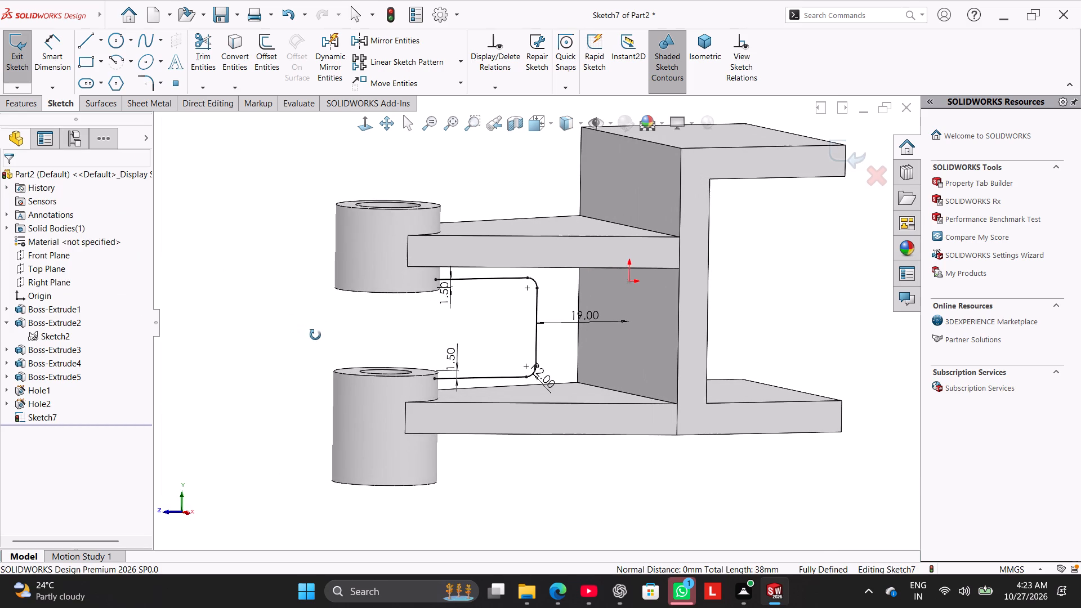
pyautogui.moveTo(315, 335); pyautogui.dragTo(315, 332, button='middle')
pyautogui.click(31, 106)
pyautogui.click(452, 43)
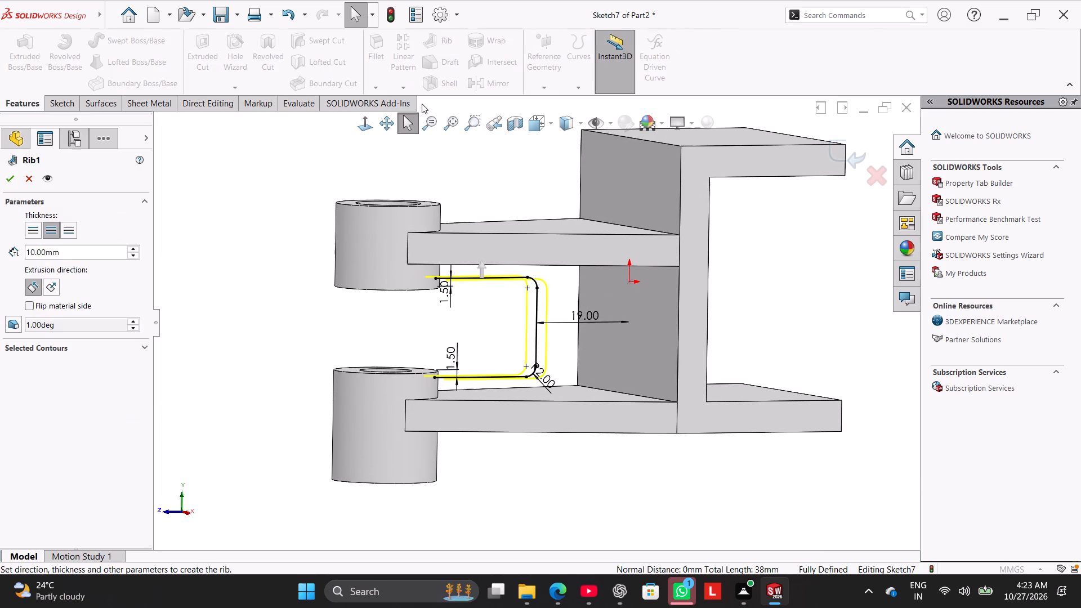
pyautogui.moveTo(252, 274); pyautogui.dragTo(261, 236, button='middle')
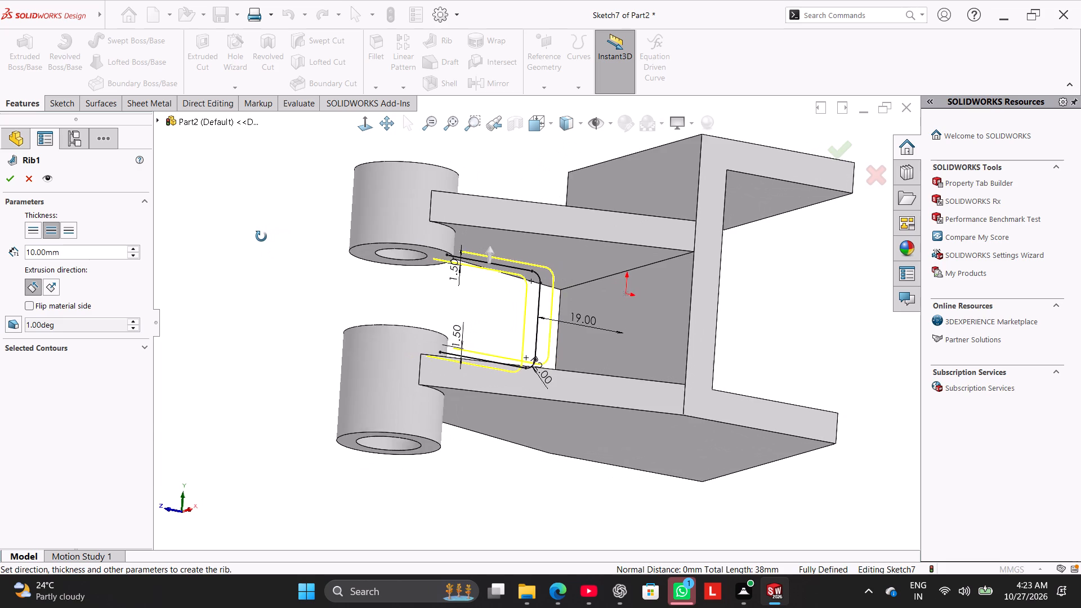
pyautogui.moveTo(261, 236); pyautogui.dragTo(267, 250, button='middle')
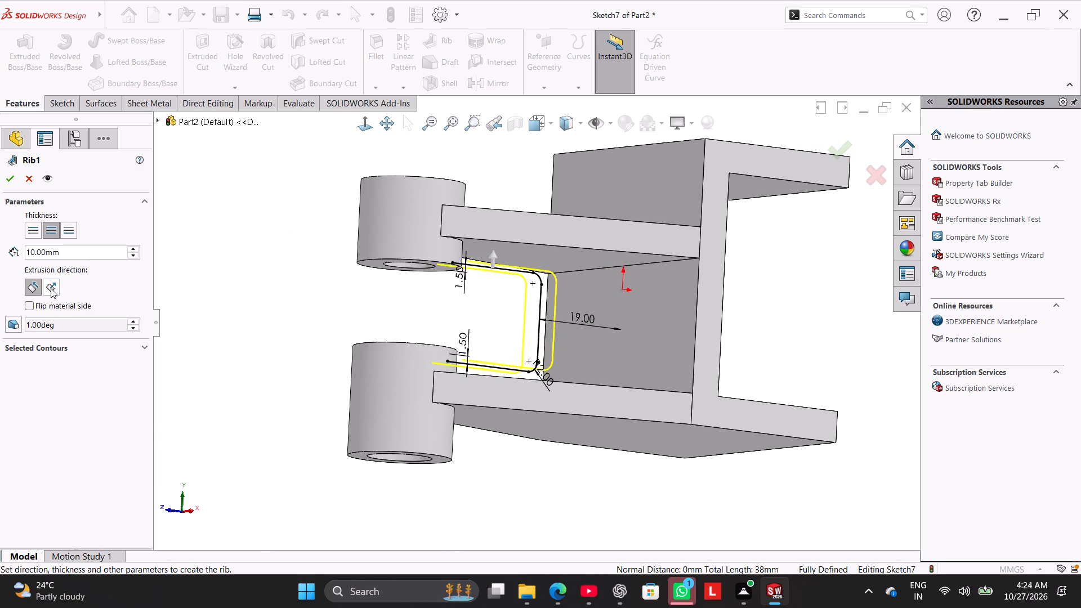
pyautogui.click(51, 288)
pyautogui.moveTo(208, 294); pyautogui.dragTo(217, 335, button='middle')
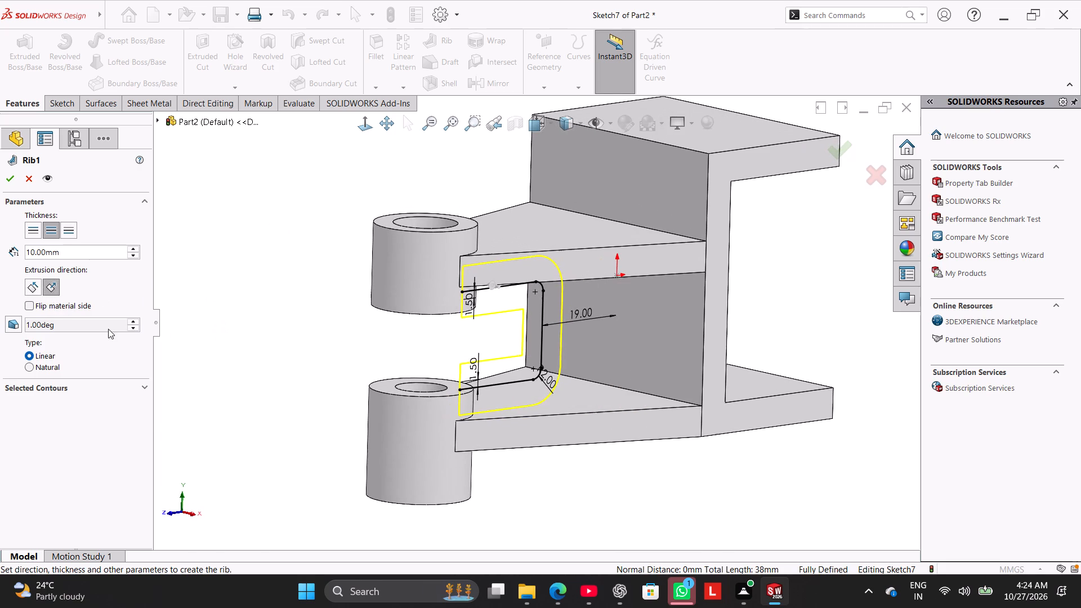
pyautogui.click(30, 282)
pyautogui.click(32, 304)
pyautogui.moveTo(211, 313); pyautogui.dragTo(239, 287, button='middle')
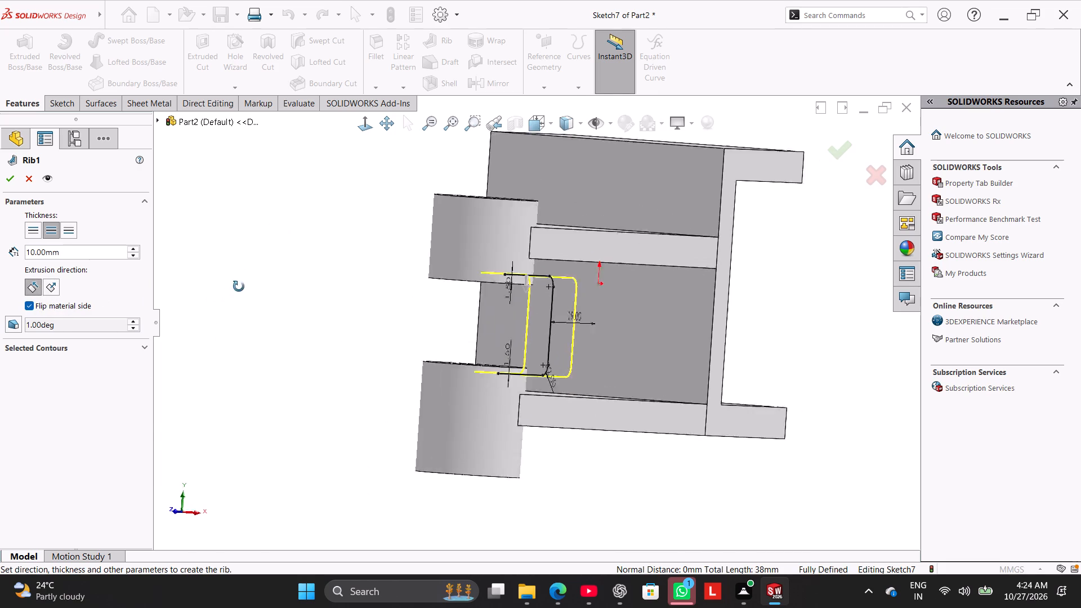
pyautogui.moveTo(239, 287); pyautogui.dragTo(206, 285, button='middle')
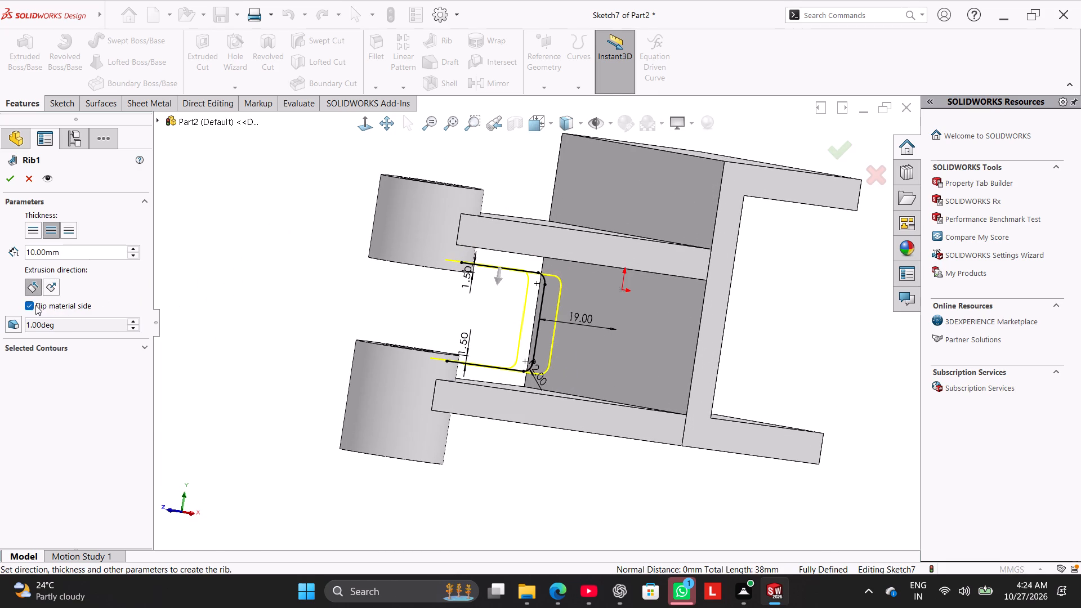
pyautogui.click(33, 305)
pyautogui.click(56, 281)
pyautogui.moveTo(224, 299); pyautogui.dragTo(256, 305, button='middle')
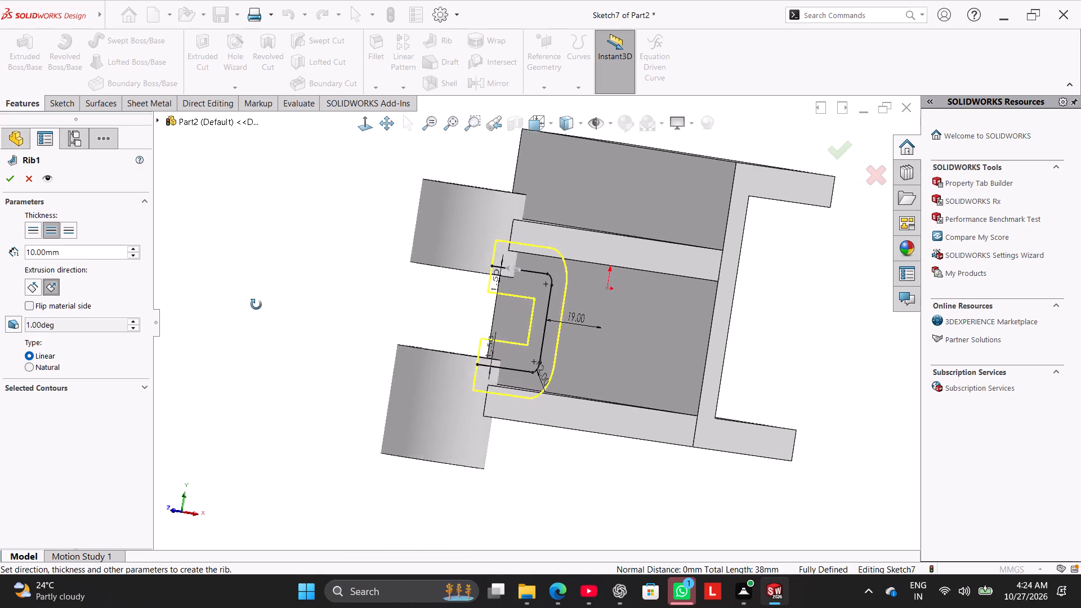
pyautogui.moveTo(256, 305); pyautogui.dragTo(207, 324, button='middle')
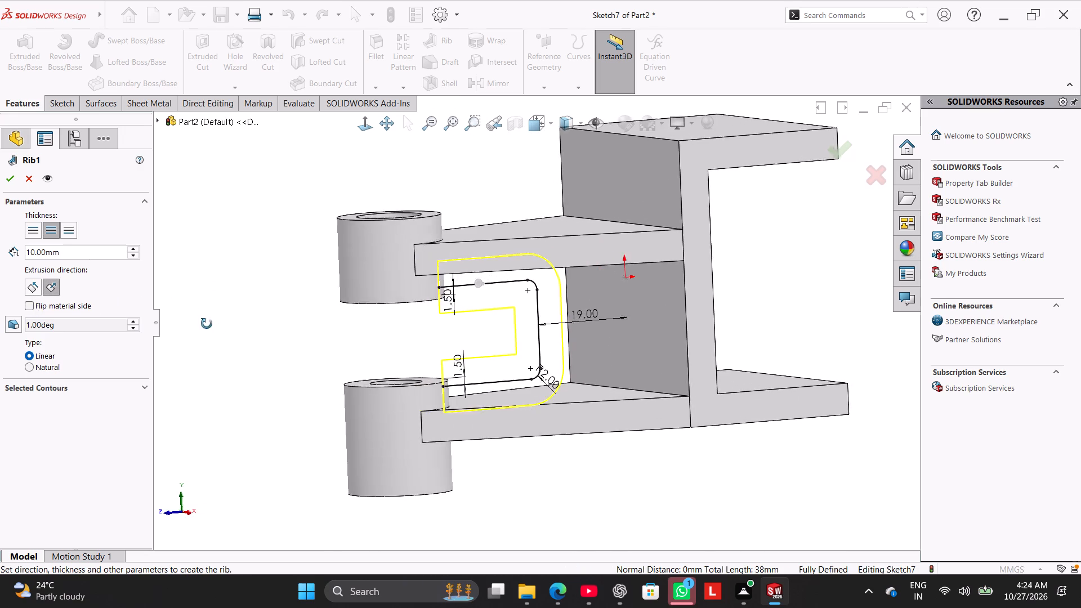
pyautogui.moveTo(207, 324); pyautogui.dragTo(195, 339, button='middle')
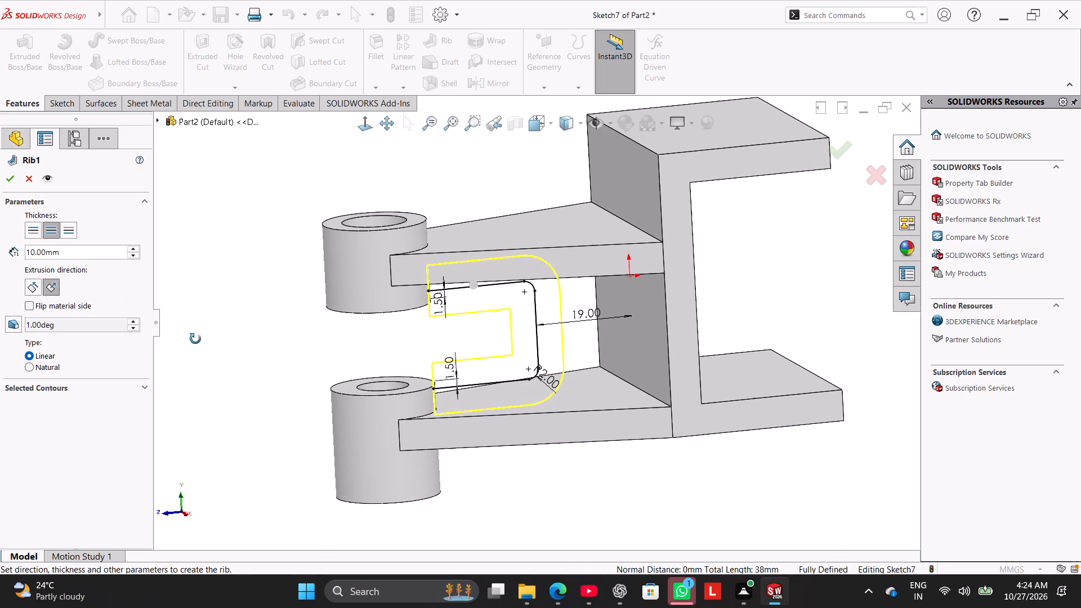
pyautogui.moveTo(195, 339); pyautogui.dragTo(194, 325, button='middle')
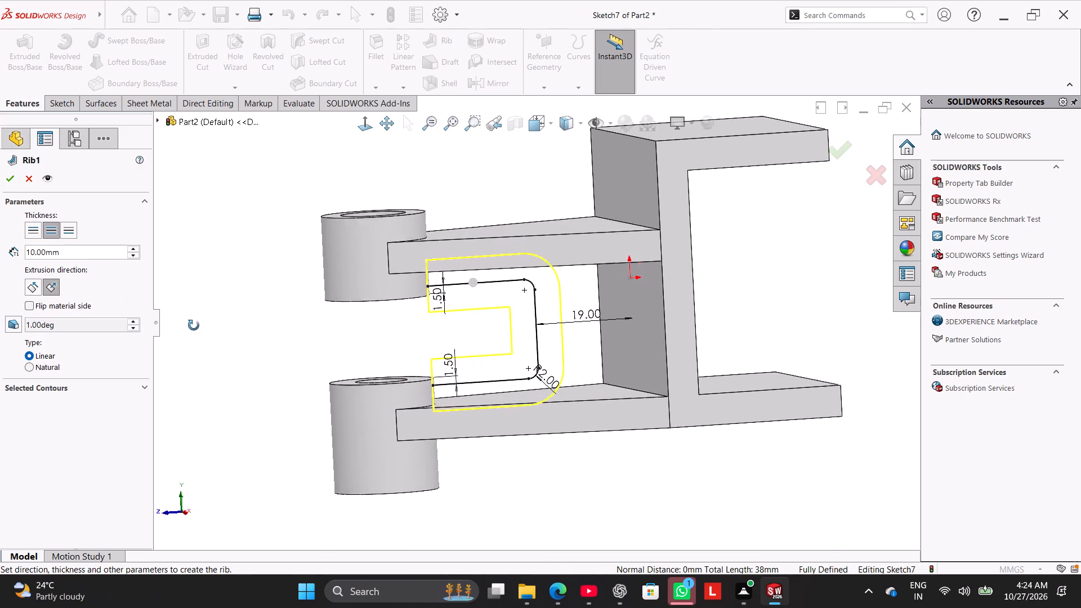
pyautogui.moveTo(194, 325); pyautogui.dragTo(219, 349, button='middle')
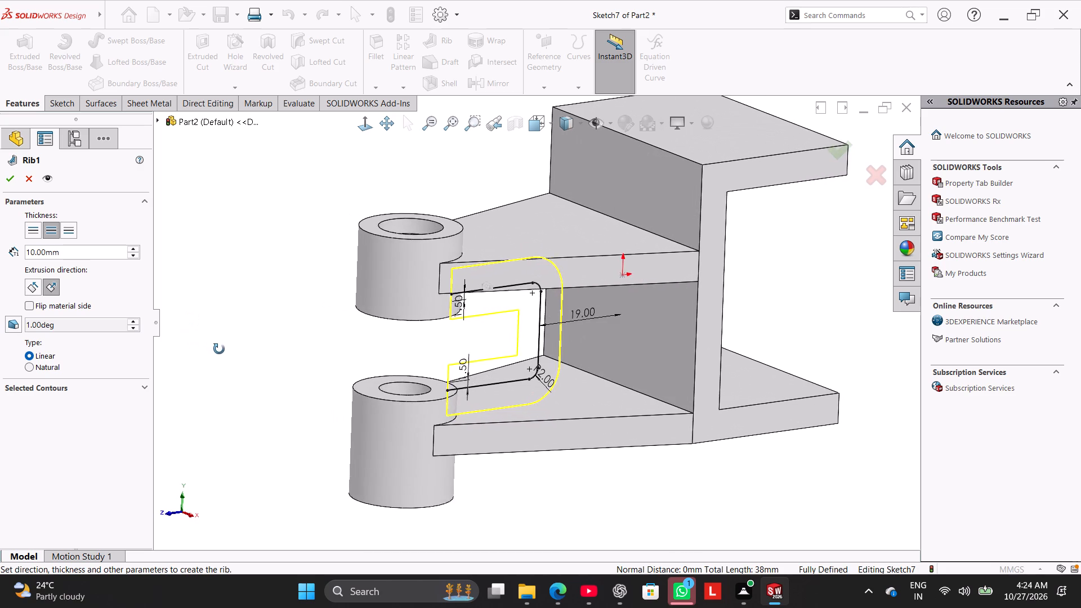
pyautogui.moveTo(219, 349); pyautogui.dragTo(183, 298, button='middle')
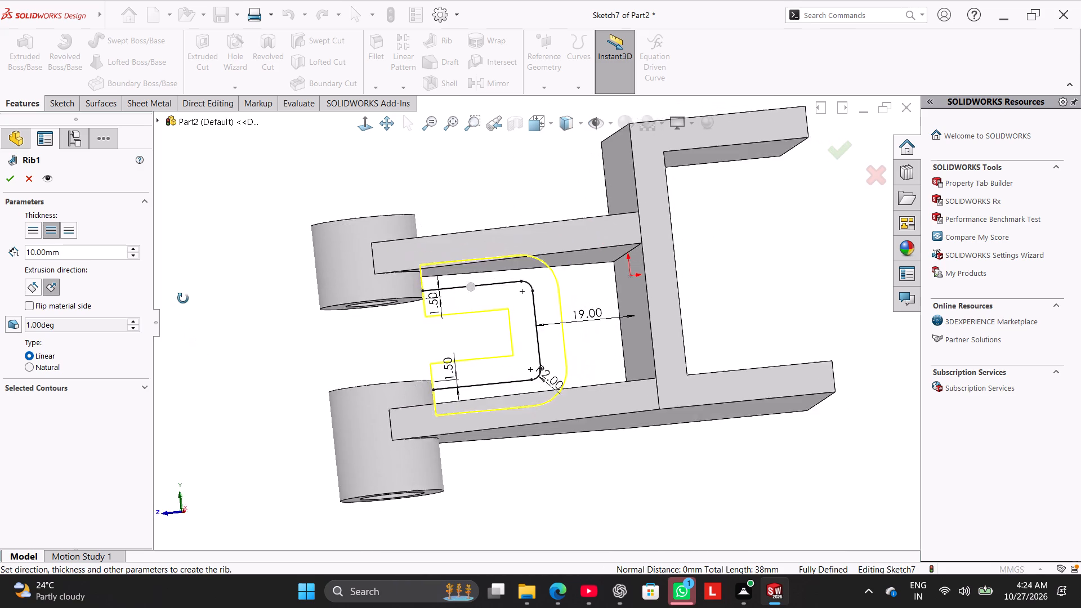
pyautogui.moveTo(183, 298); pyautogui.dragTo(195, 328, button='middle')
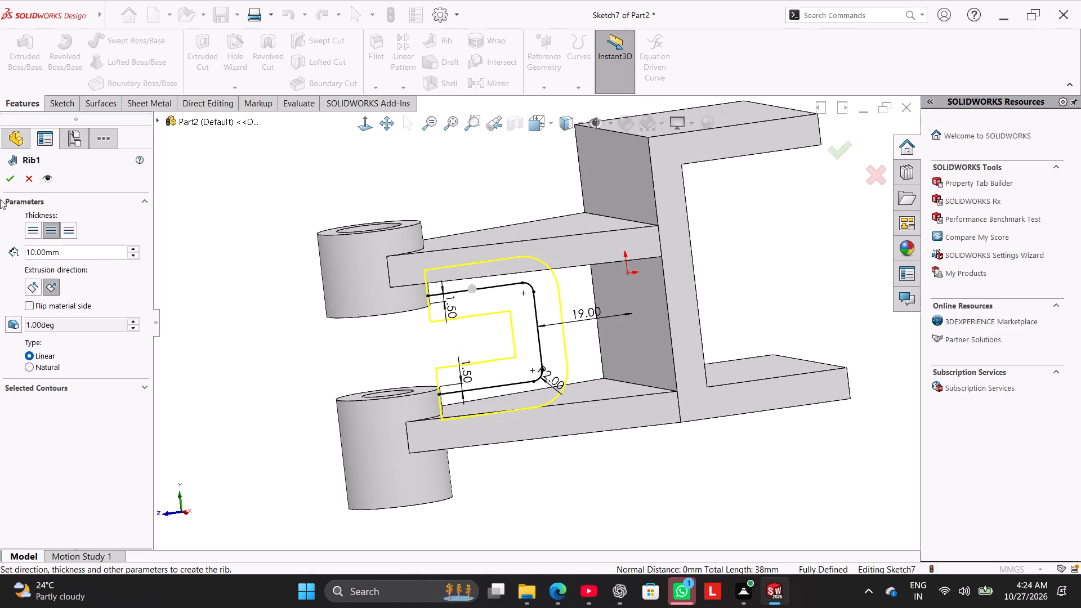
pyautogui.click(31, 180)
# Close the rounded rib profile with lines from its open ends along the bosses, the arms' inner edges and the vertical web.
pyautogui.click(356, 127)
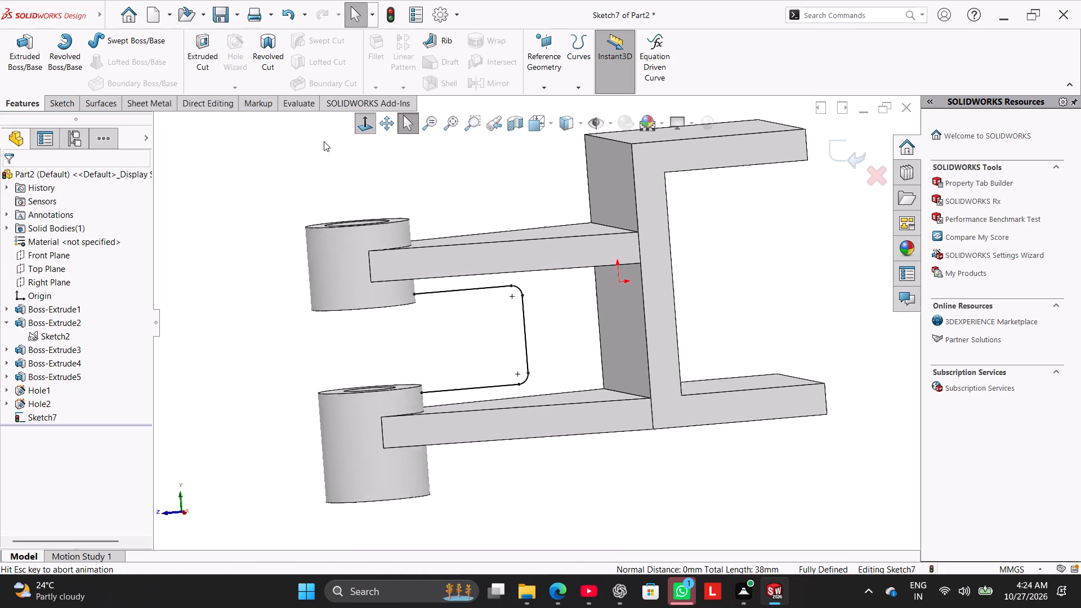
pyautogui.click(55, 101)
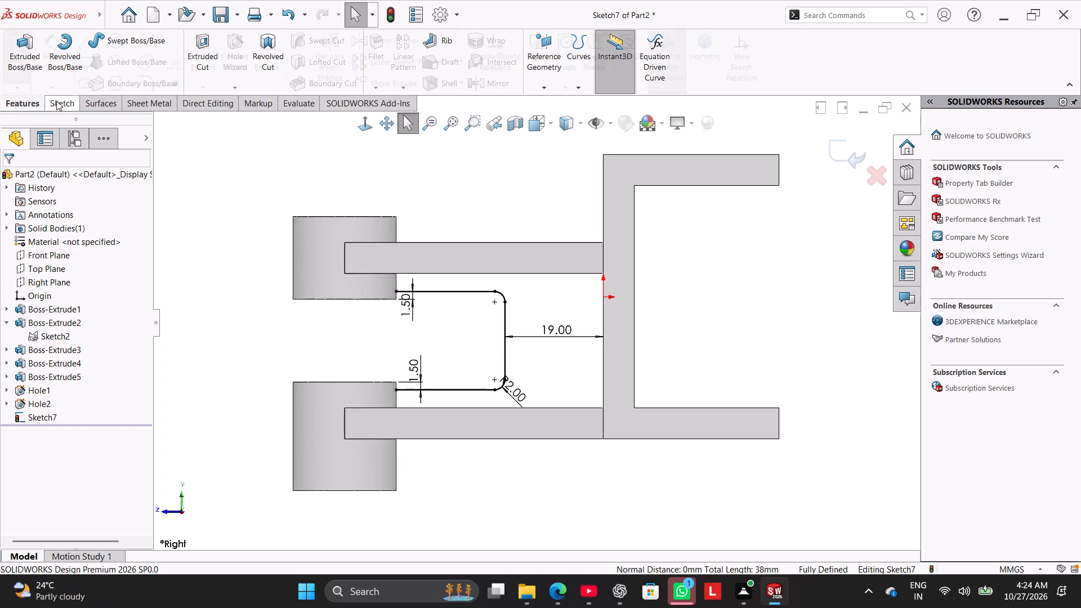
pyautogui.click(88, 34)
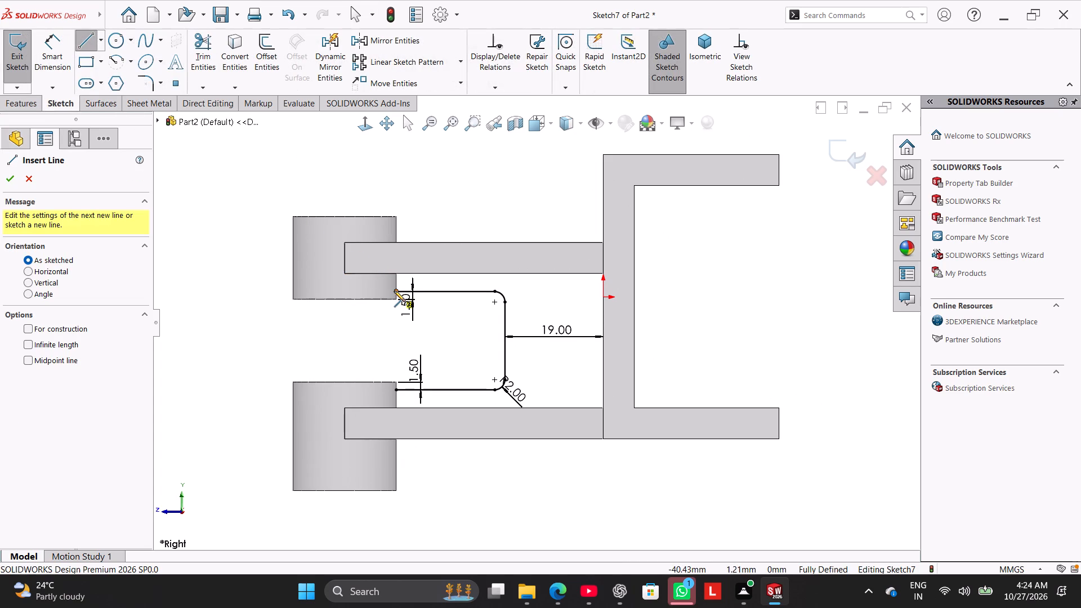
pyautogui.click(394, 292)
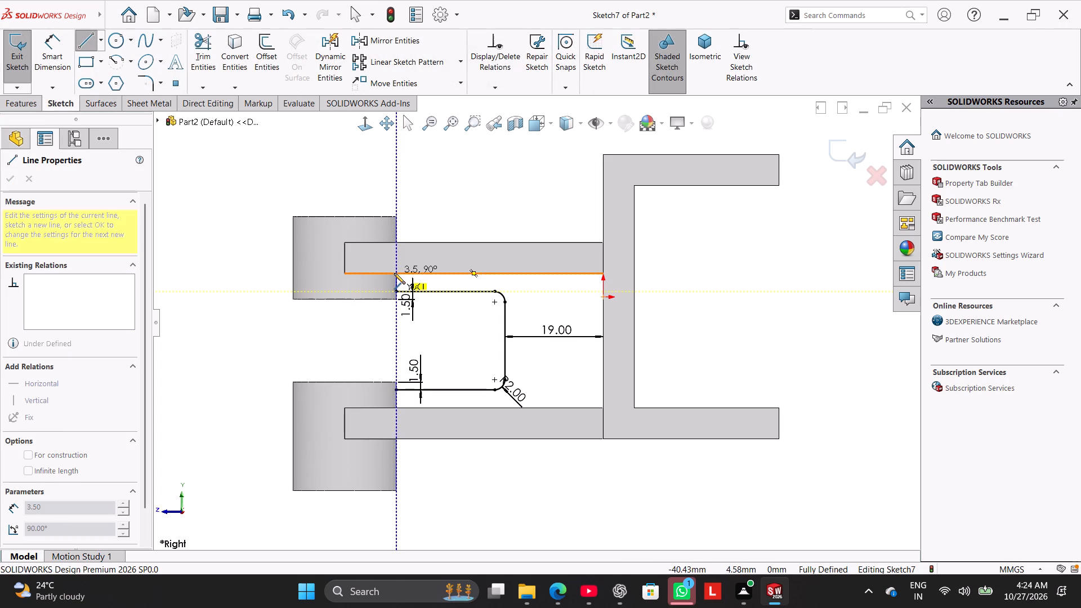
pyautogui.click(394, 273)
pyautogui.click(604, 274)
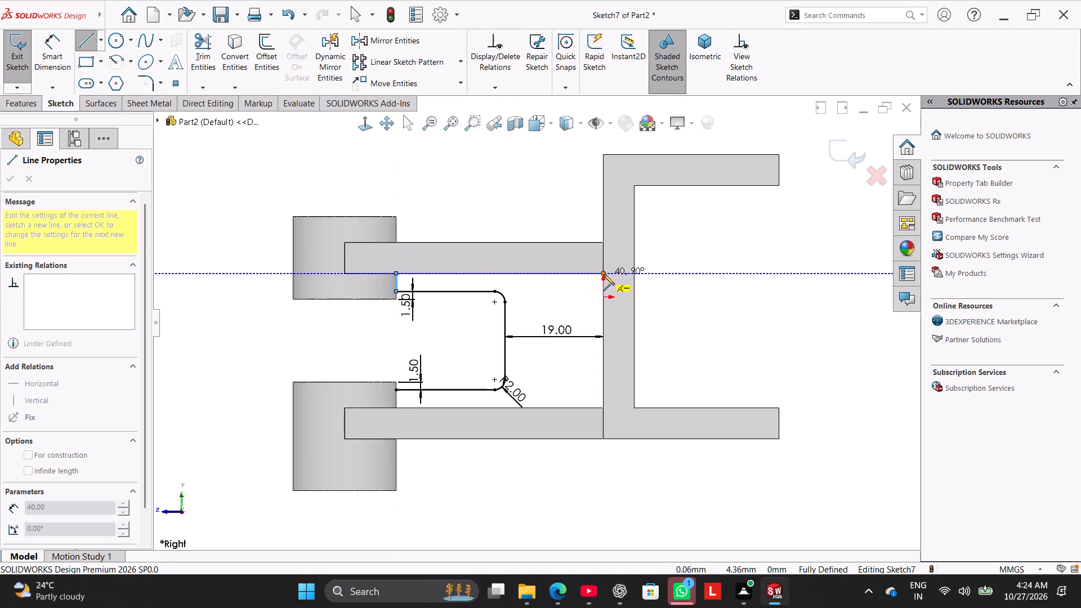
pyautogui.click(603, 409)
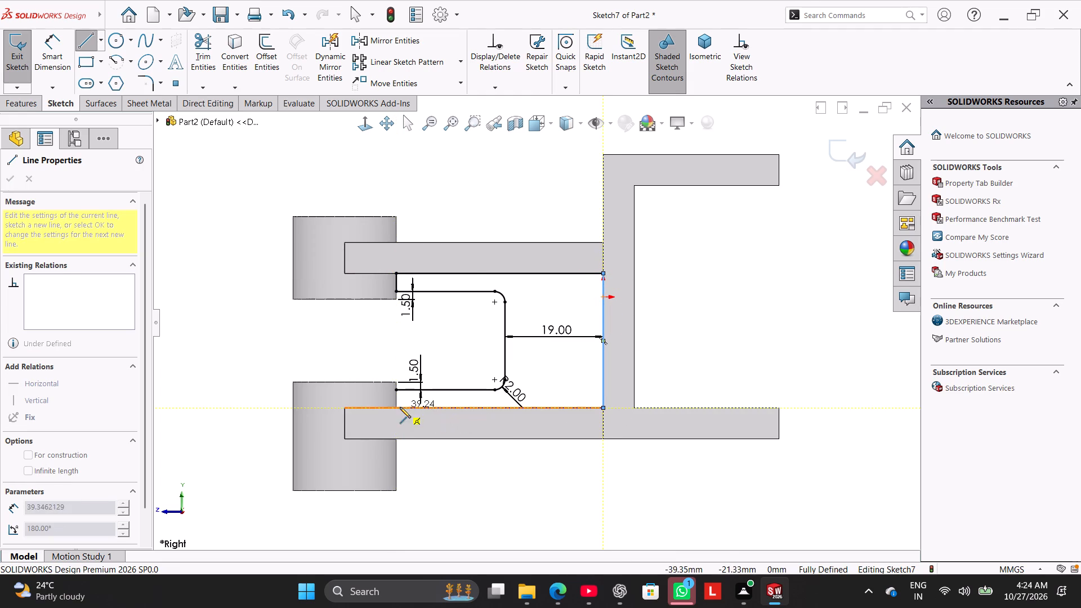
pyautogui.click(395, 408)
pyautogui.click(395, 391)
pyautogui.rightClick(304, 341)
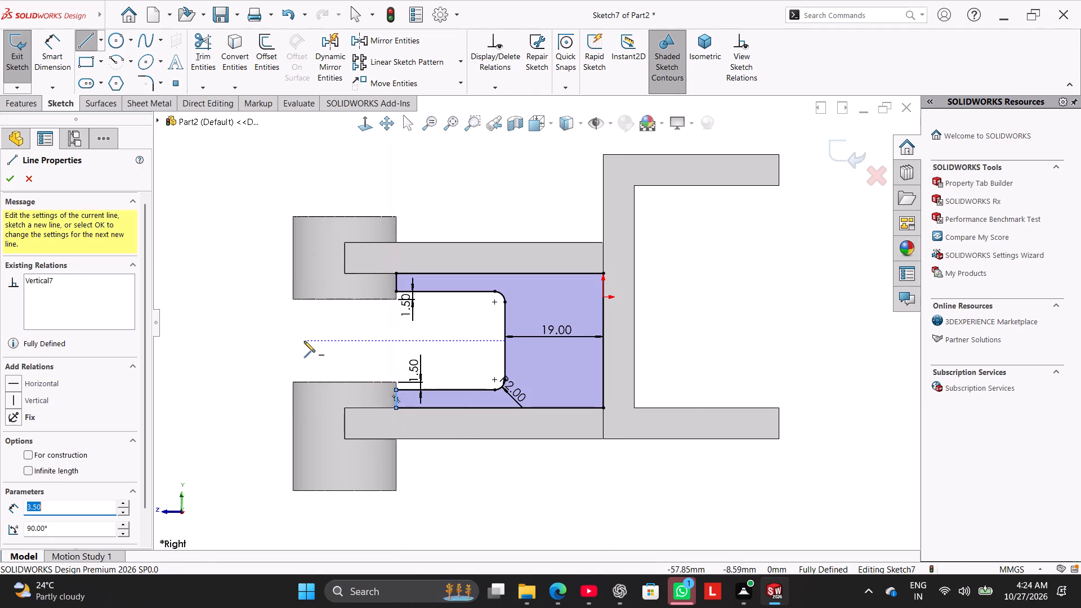
pyautogui.click(327, 343)
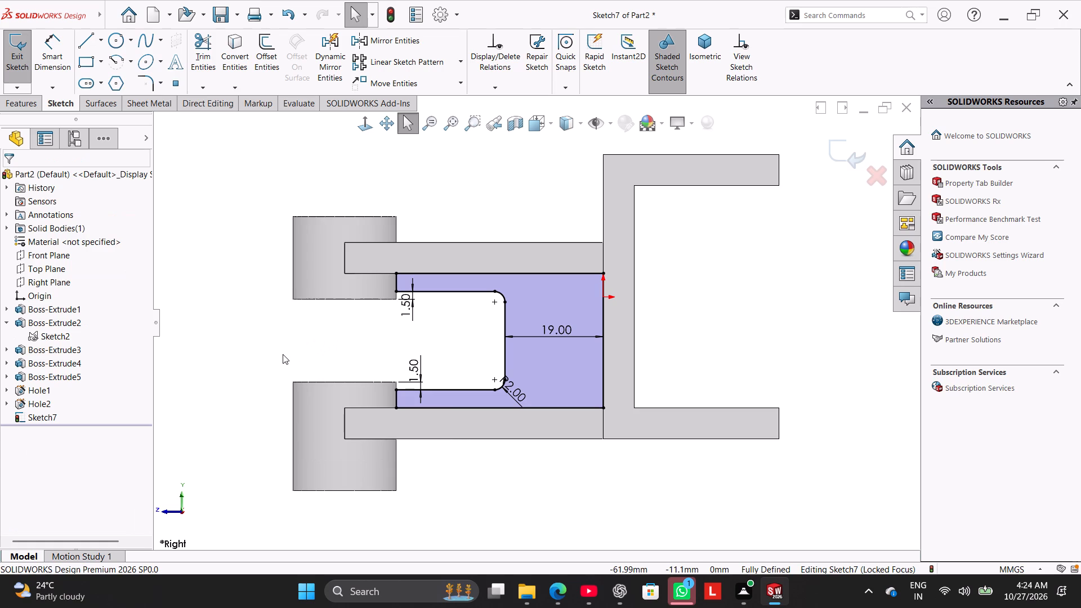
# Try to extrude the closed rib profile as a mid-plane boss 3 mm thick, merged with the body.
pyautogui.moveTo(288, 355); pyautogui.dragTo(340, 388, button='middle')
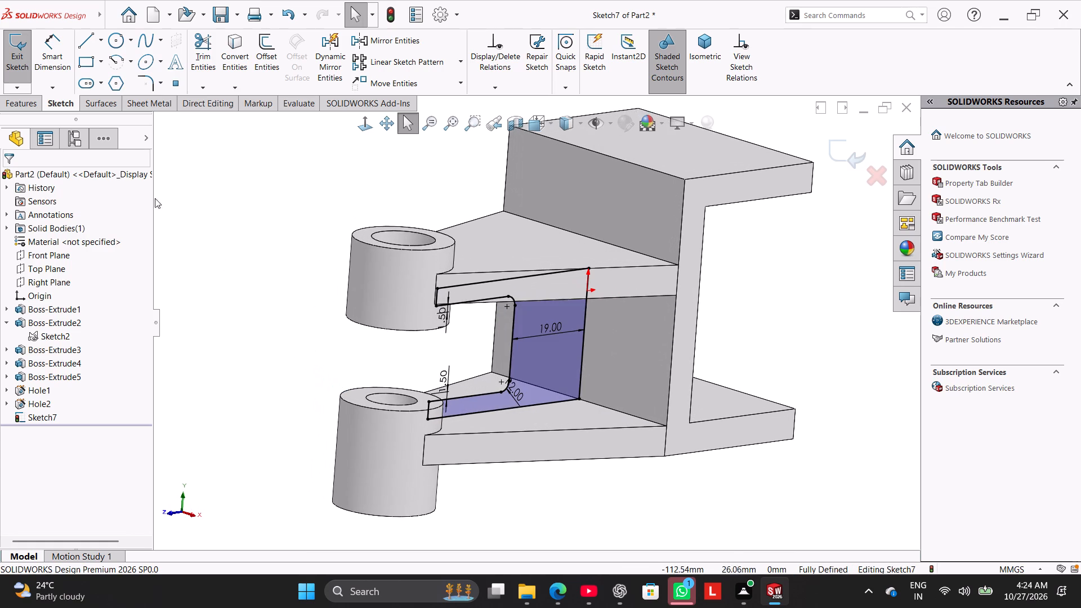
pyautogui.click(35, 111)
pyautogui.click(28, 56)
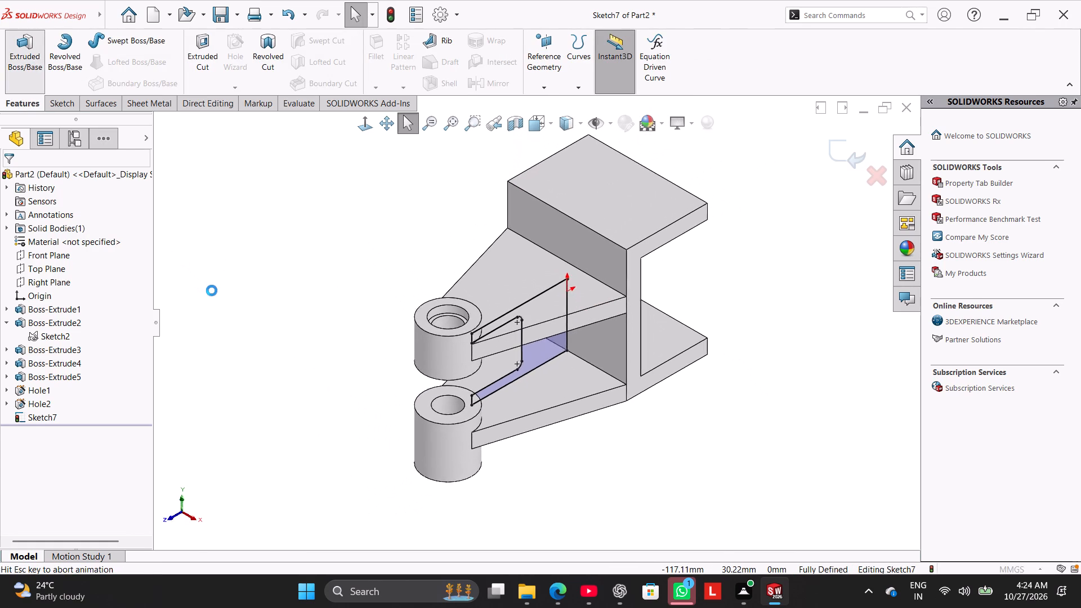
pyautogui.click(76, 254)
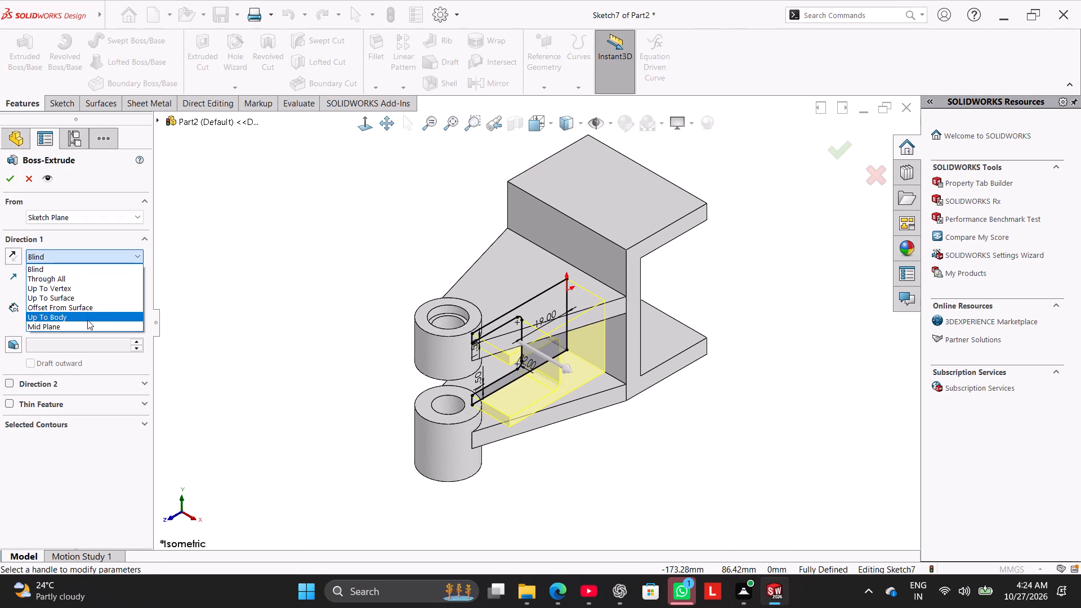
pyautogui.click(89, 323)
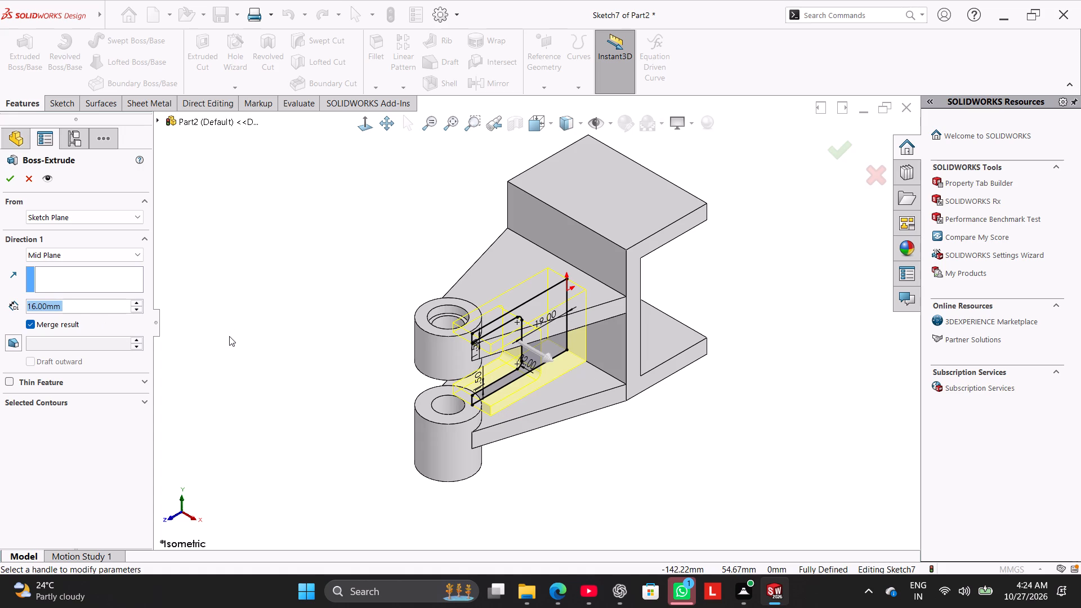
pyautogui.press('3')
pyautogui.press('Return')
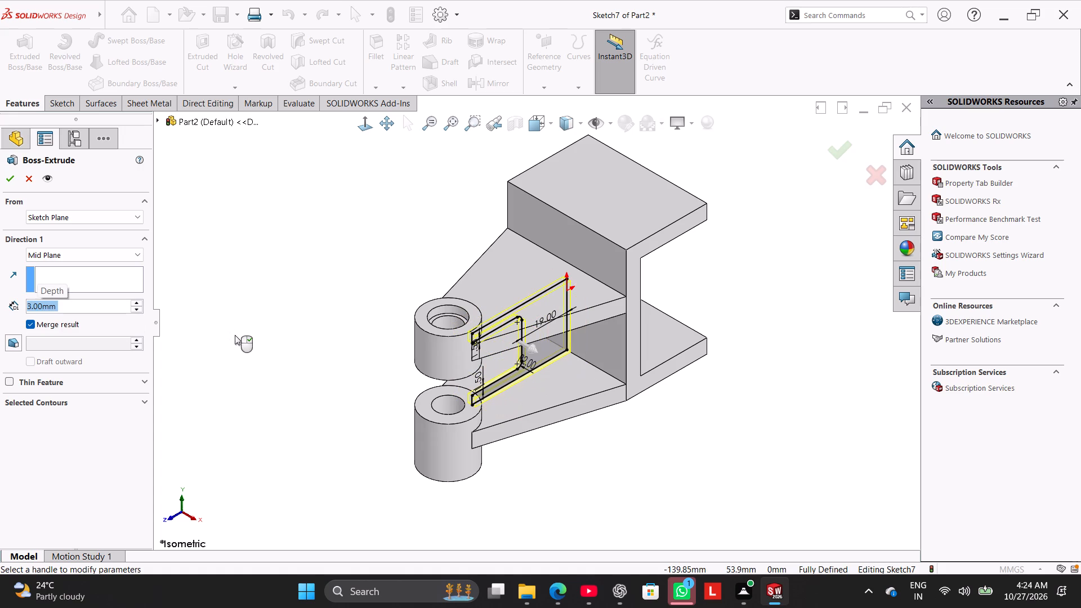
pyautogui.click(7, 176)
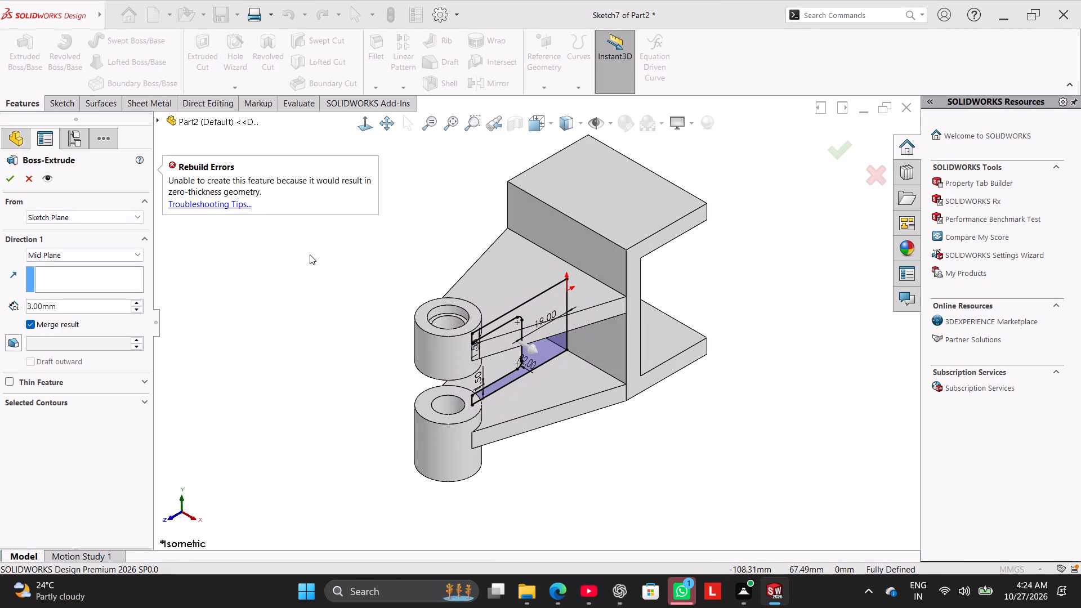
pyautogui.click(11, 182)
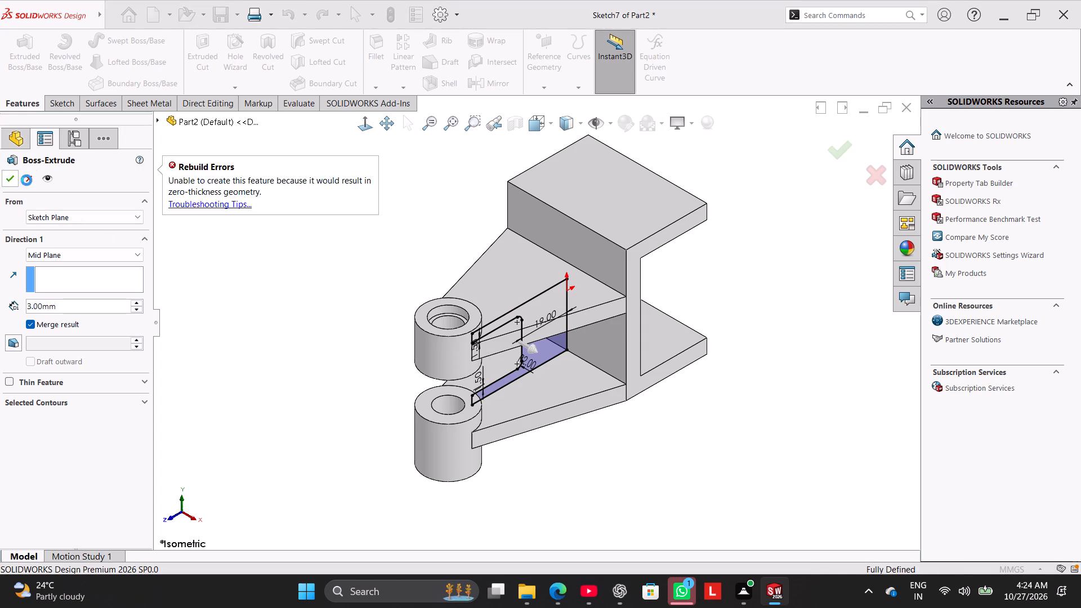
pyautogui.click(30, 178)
# Trim away the two short vertical lines closing the rib profile at the upper and lower bosses.
pyautogui.click(361, 120)
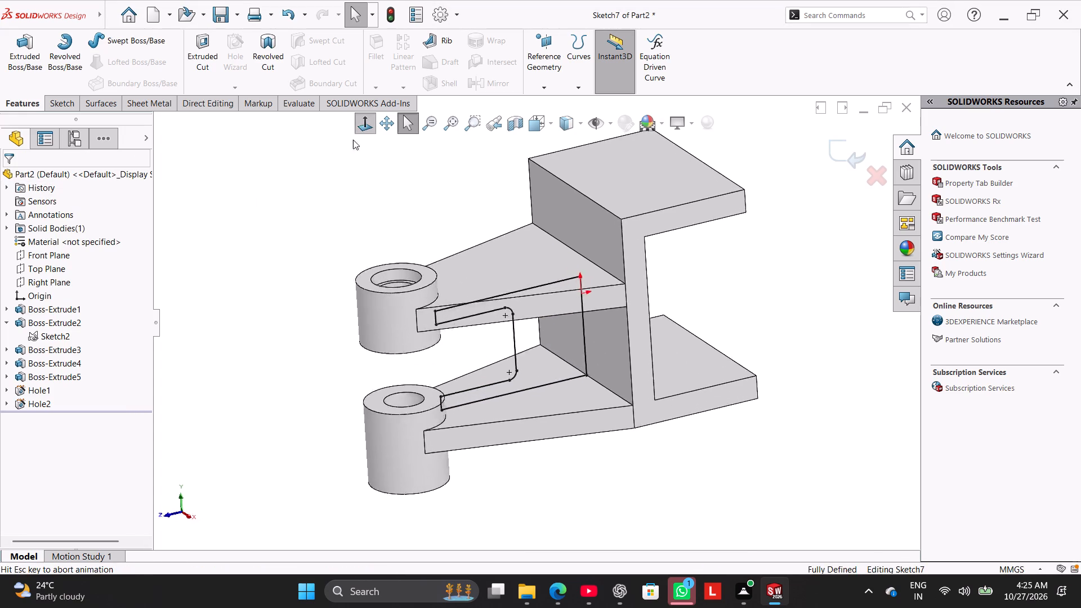
pyautogui.moveTo(237, 234); pyautogui.dragTo(238, 227)
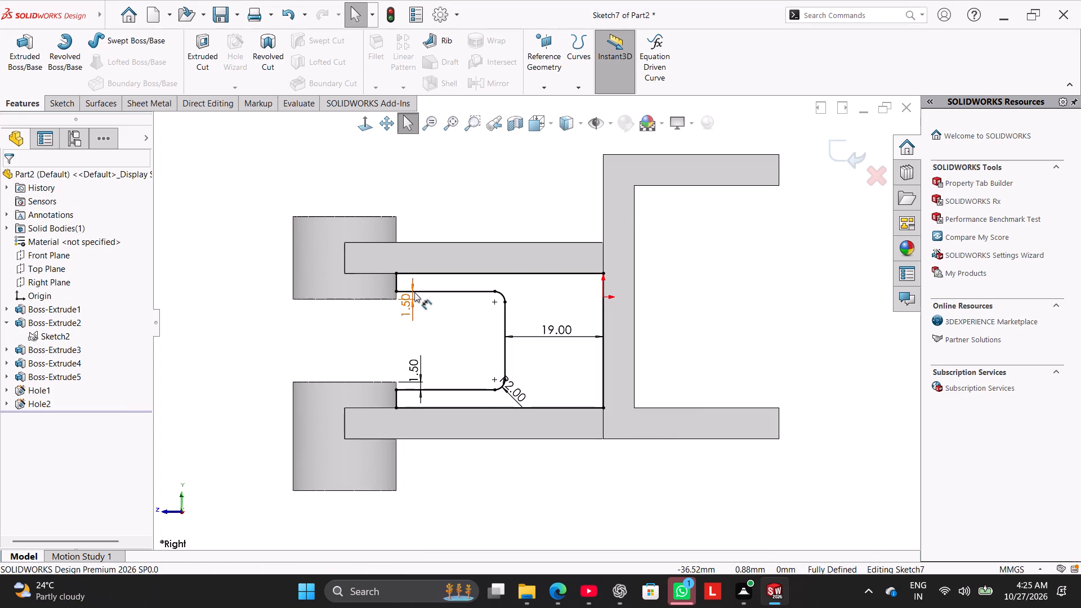
pyautogui.scroll(-3, 414, 292)
pyautogui.rightClick(368, 354)
pyautogui.click(317, 393)
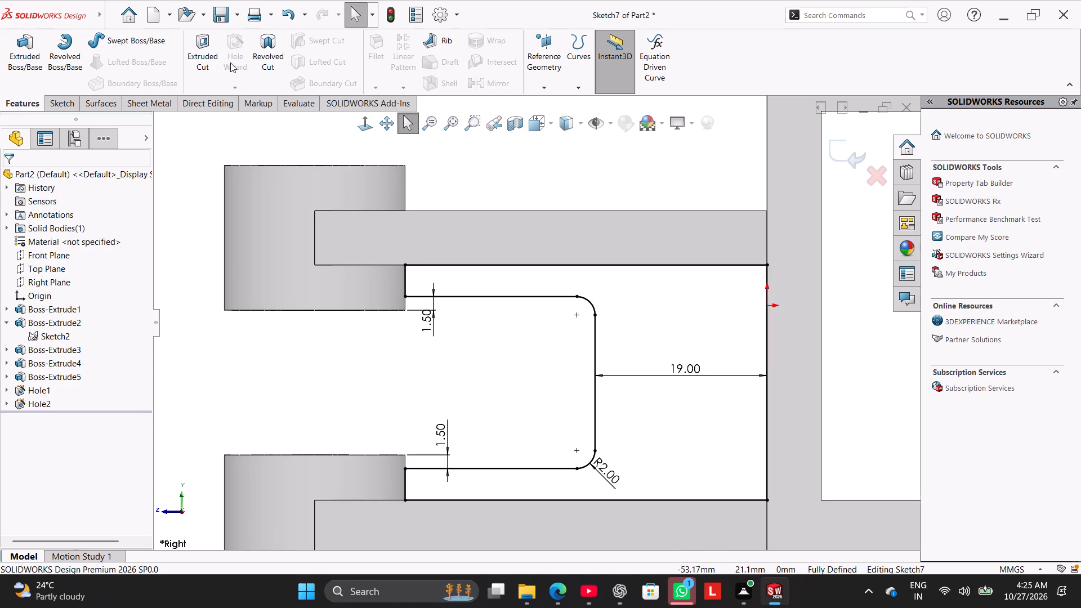
pyautogui.click(60, 104)
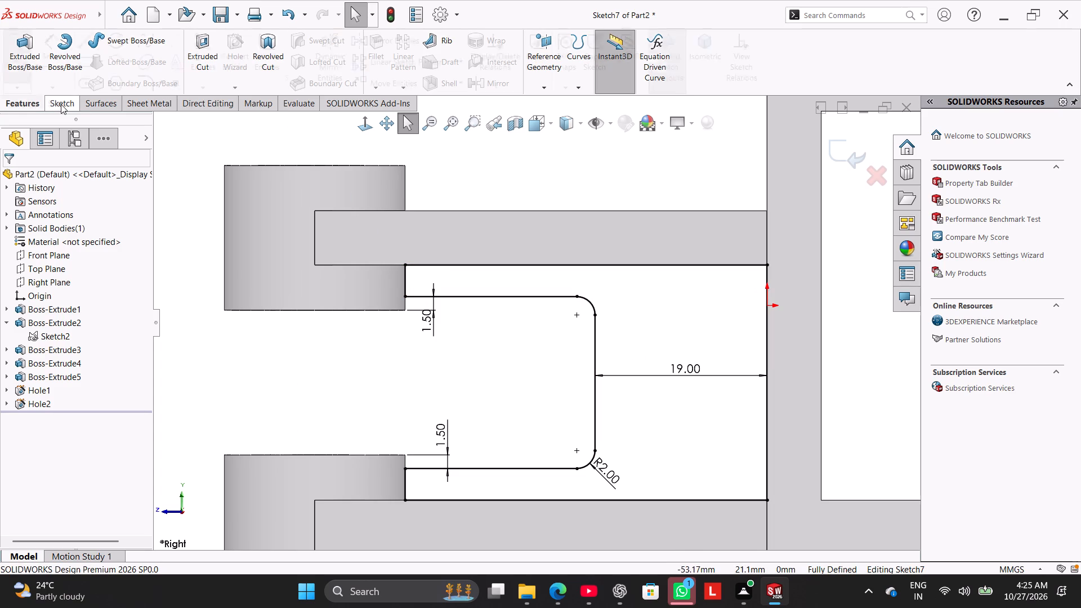
pyautogui.click(208, 51)
pyautogui.moveTo(427, 281); pyautogui.dragTo(349, 278)
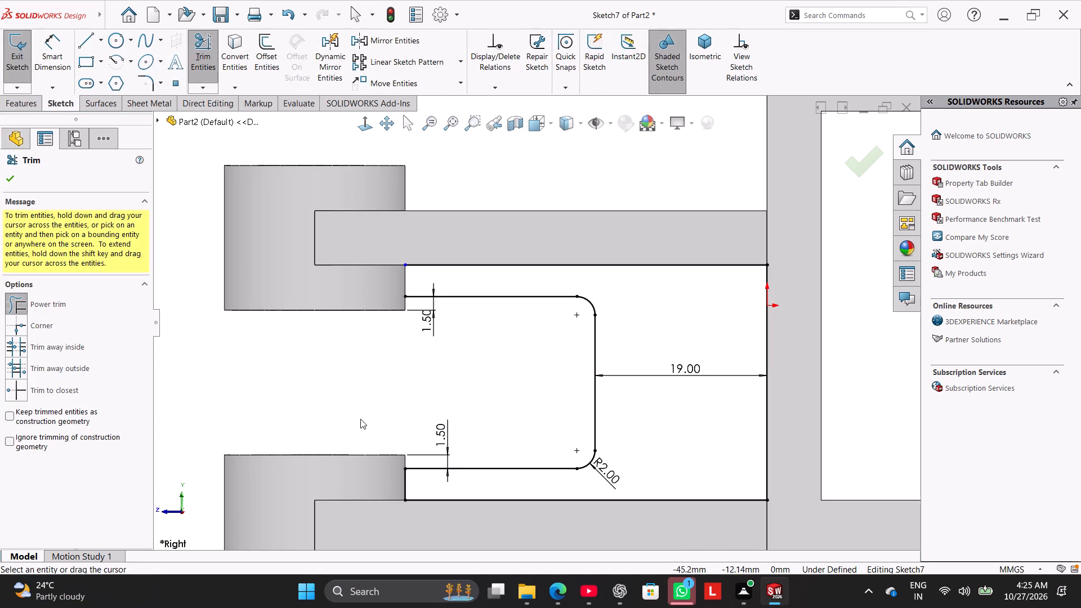
pyautogui.moveTo(414, 484); pyautogui.dragTo(320, 481)
pyautogui.moveTo(409, 485); pyautogui.dragTo(313, 466)
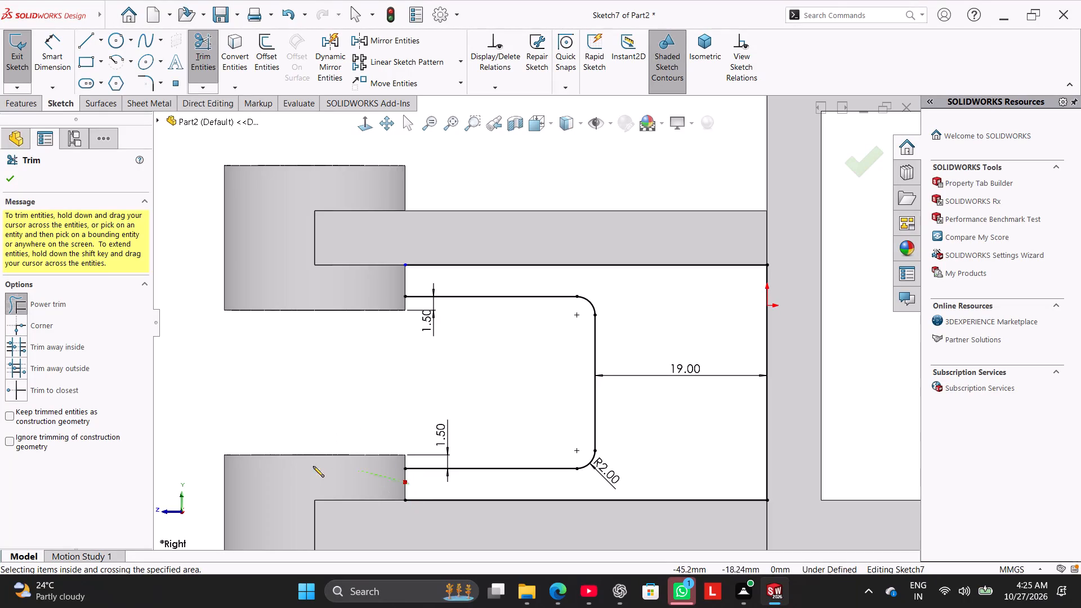
# Finish trimming and delete the coincident relations at the rib profile's boss-side ends and the lower arm-edge line's free end.
pyautogui.moveTo(313, 466); pyautogui.dragTo(311, 466)
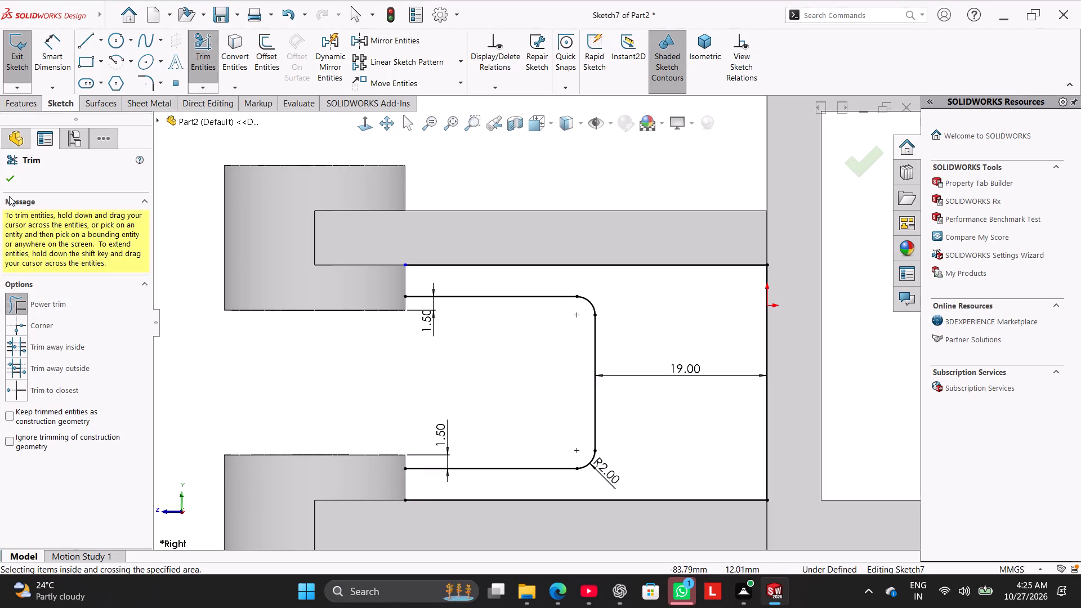
pyautogui.click(7, 181)
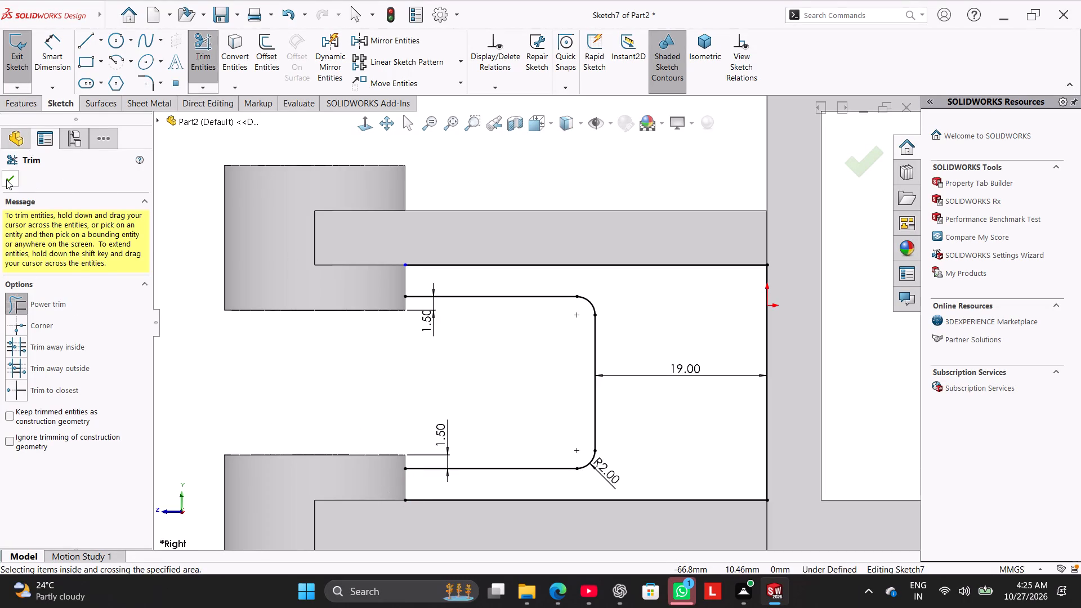
pyautogui.click(6, 180)
pyautogui.moveTo(406, 298); pyautogui.dragTo(340, 297)
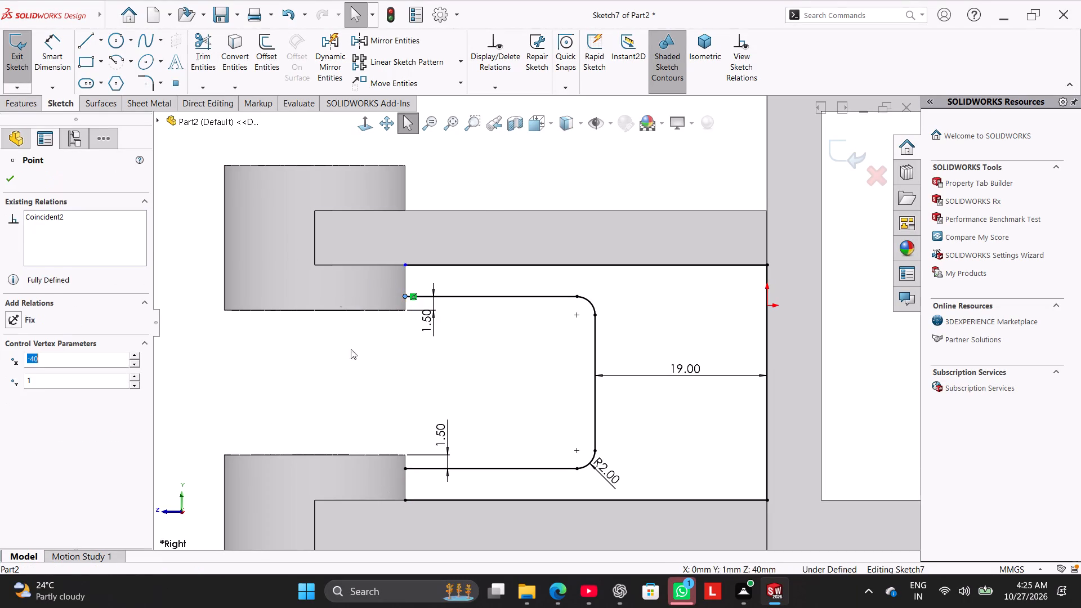
pyautogui.click(358, 359)
pyautogui.click(404, 297)
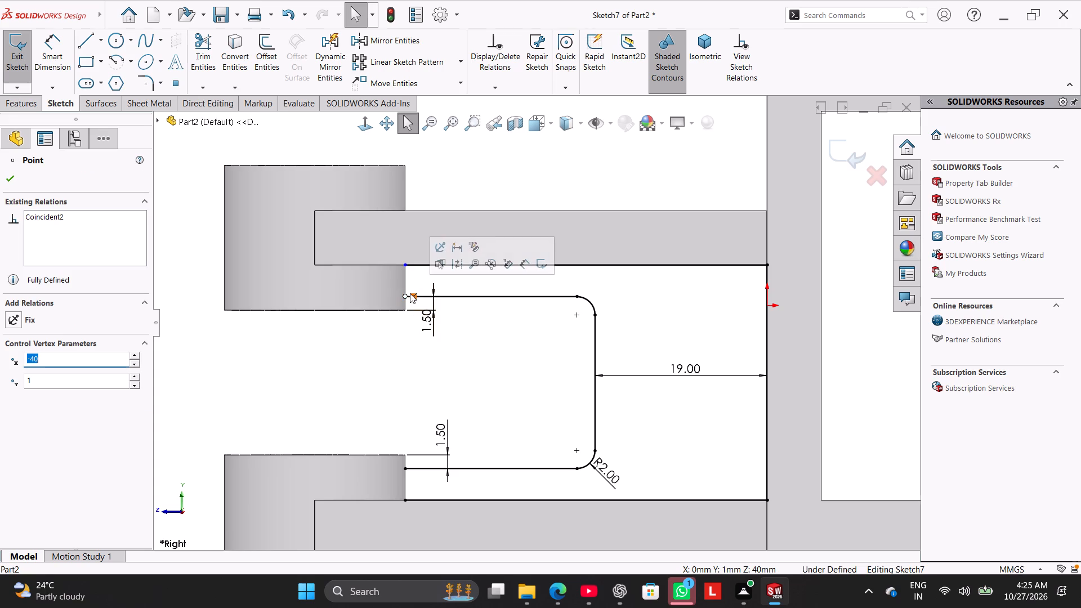
pyautogui.rightClick(412, 297)
pyautogui.click(455, 445)
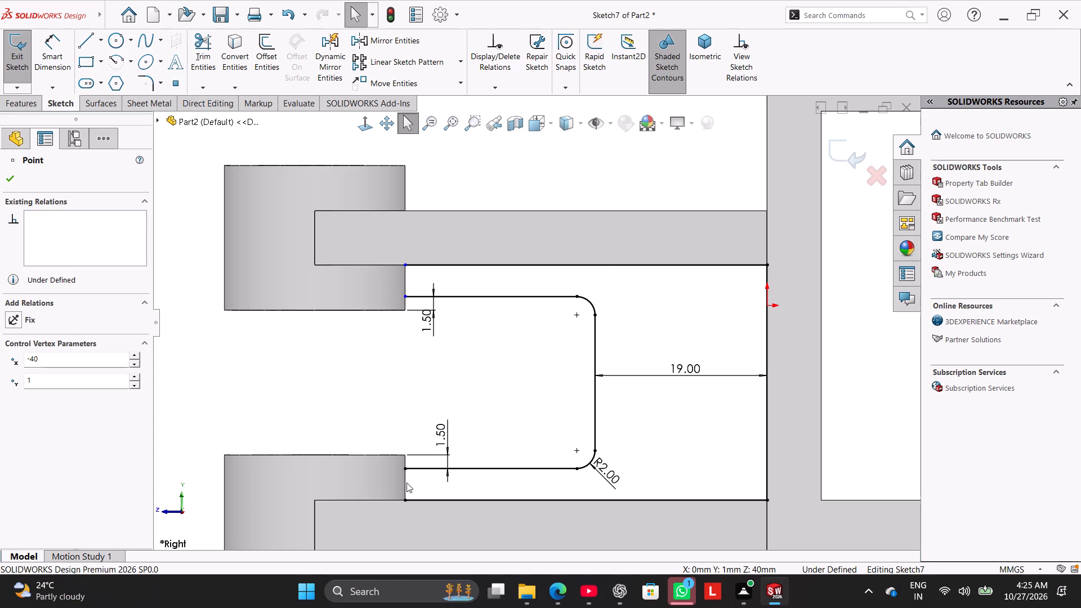
pyautogui.click(407, 469)
pyautogui.rightClick(415, 468)
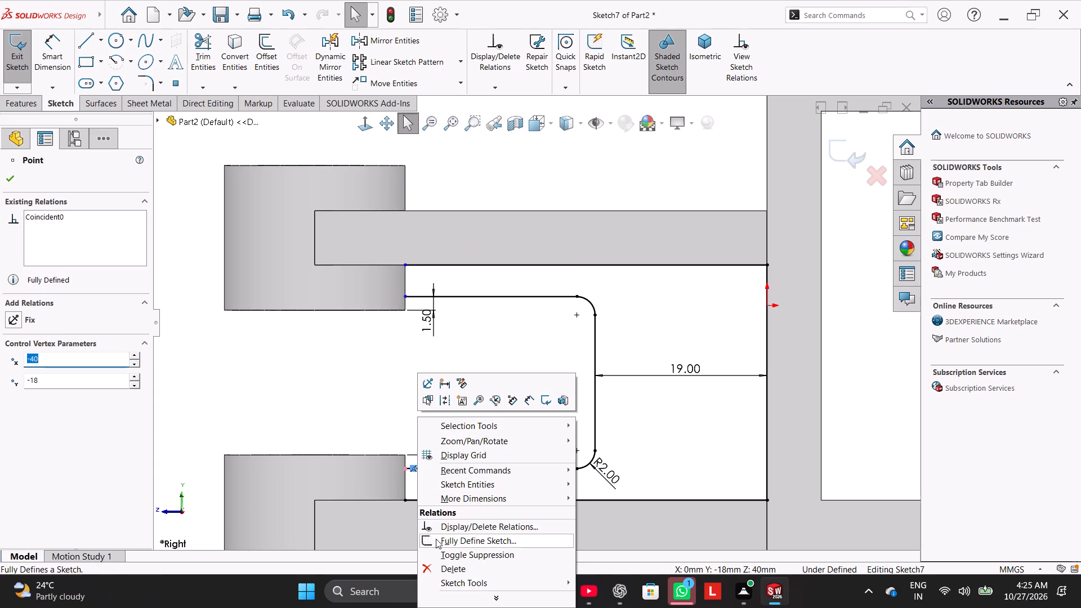
pyautogui.click(441, 564)
pyautogui.click(405, 500)
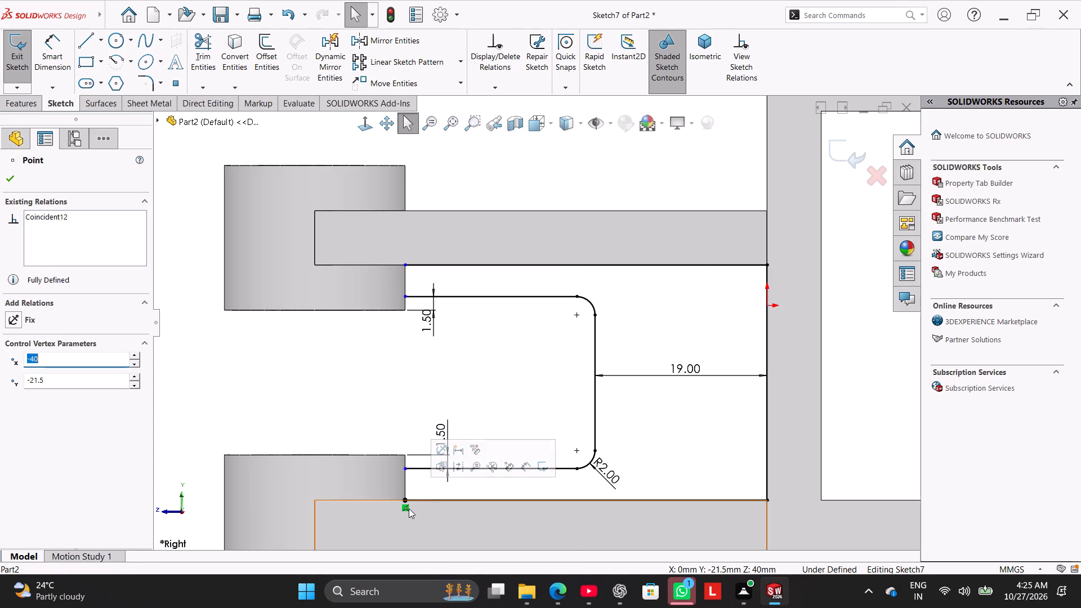
pyautogui.rightClick(405, 508)
pyautogui.click(435, 566)
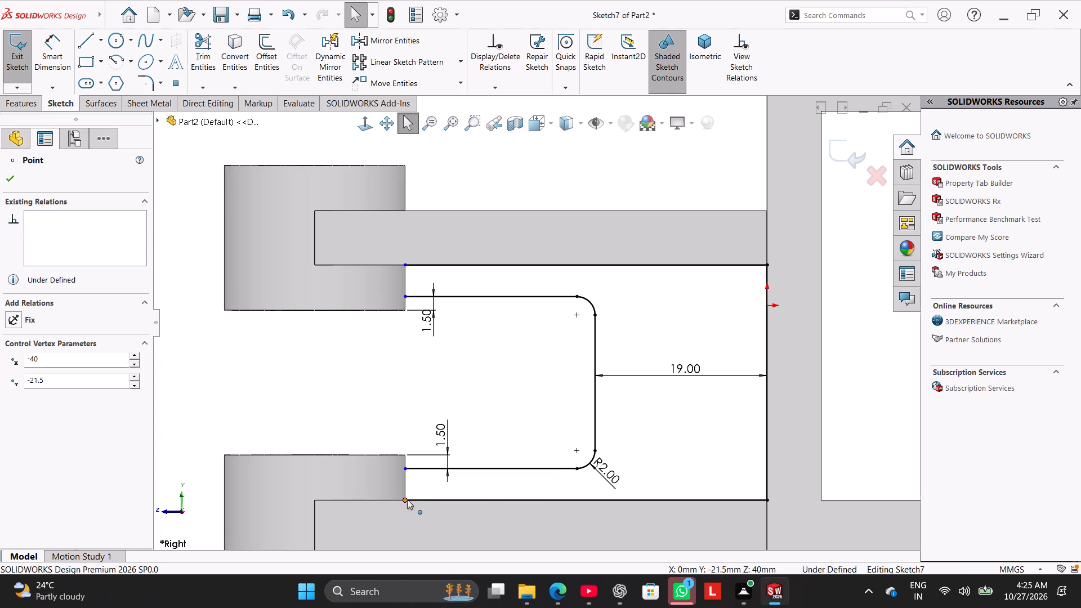
# Extend the two lower profile lines about 8 mm into the lower boss and close their ends with a vertical line.
pyautogui.moveTo(407, 499); pyautogui.dragTo(329, 498)
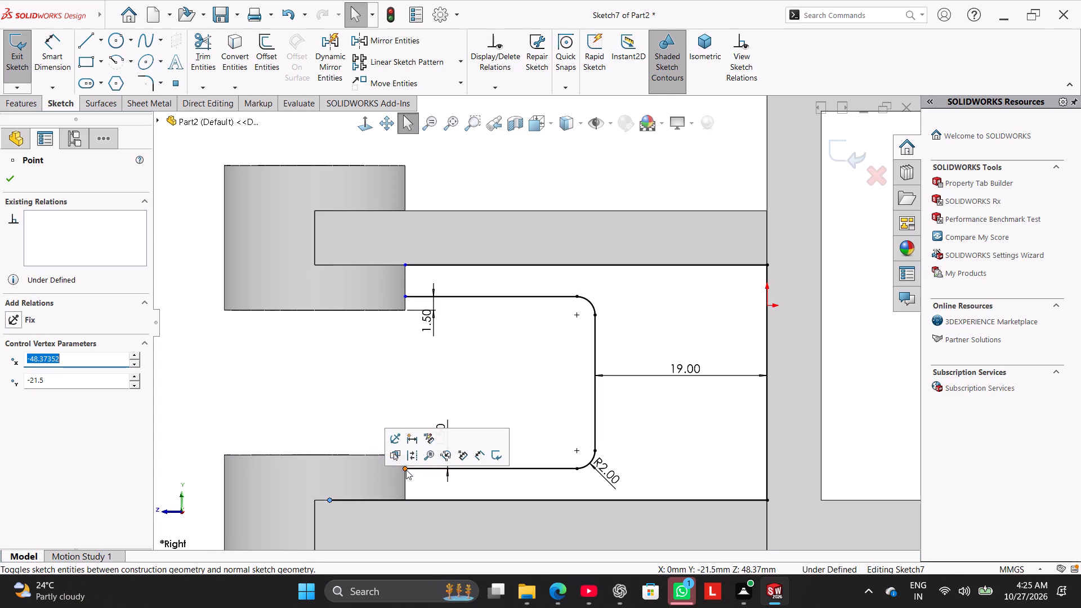
pyautogui.moveTo(406, 470); pyautogui.dragTo(343, 464)
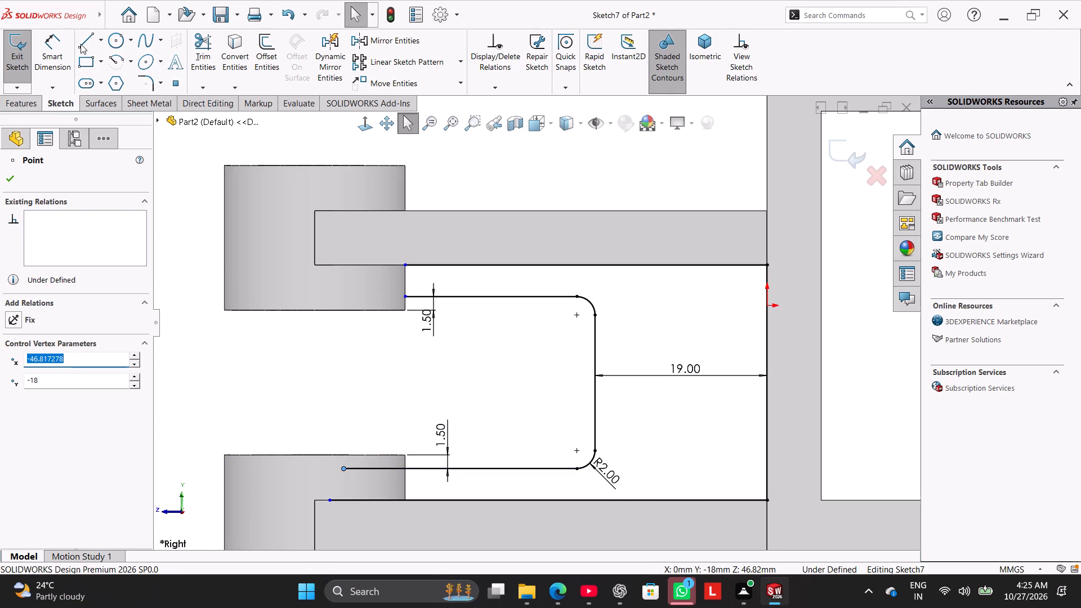
pyautogui.click(81, 44)
pyautogui.click(329, 498)
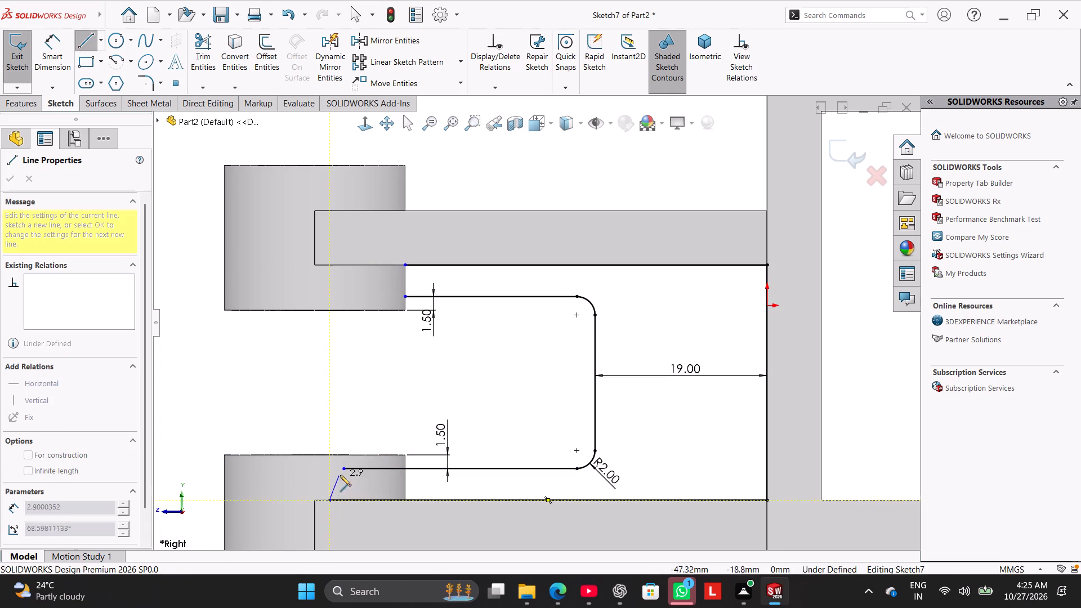
pyautogui.click(342, 470)
pyautogui.rightClick(312, 396)
pyautogui.click(338, 402)
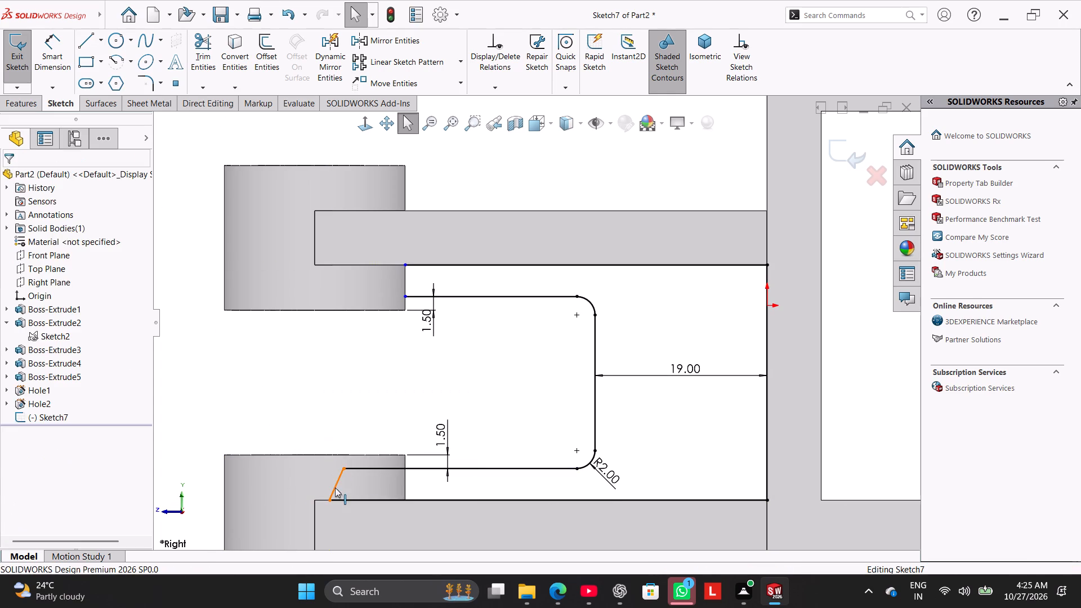
pyautogui.rightClick(335, 488)
pyautogui.click(367, 346)
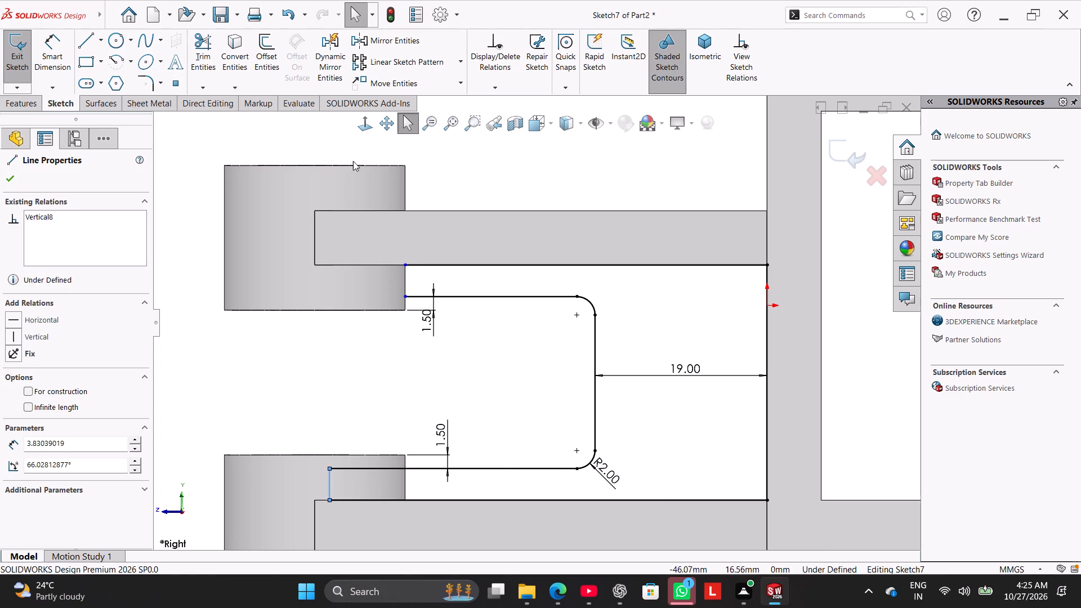
# Extend the two upper profile lines about 5 mm into the upper boss and close their ends with a vertical line.
pyautogui.moveTo(407, 296); pyautogui.dragTo(366, 295)
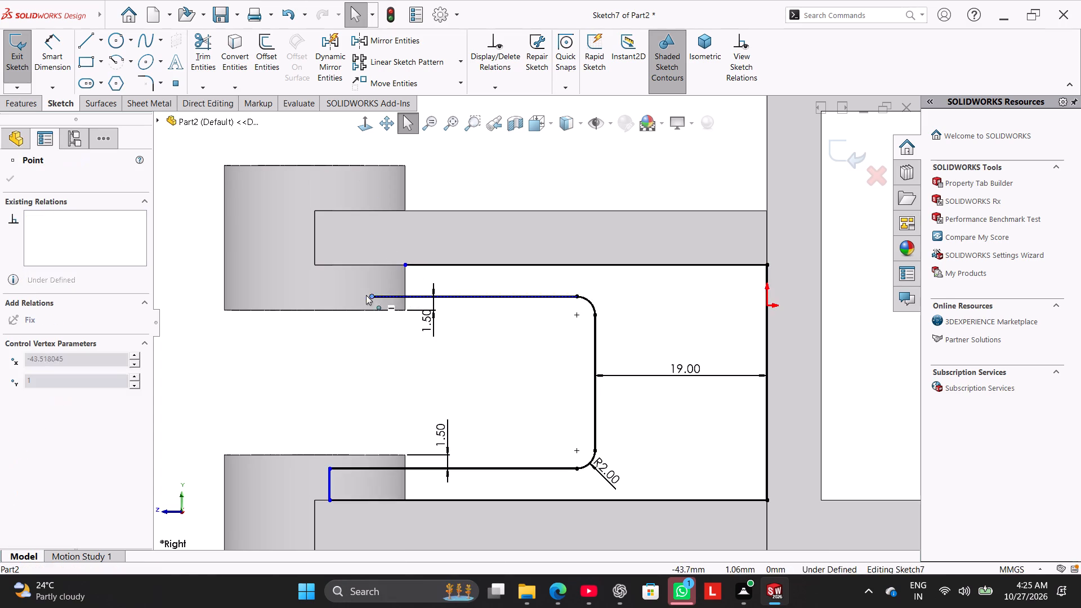
pyautogui.moveTo(366, 295); pyautogui.dragTo(356, 295)
pyautogui.click(329, 329)
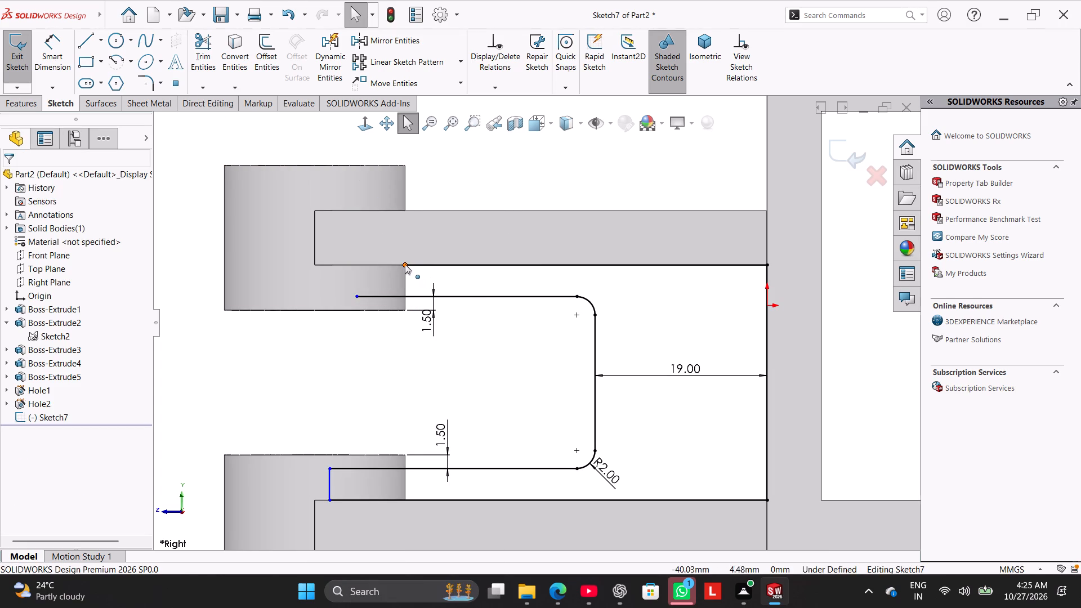
pyautogui.moveTo(404, 264); pyautogui.dragTo(360, 264)
pyautogui.click(79, 43)
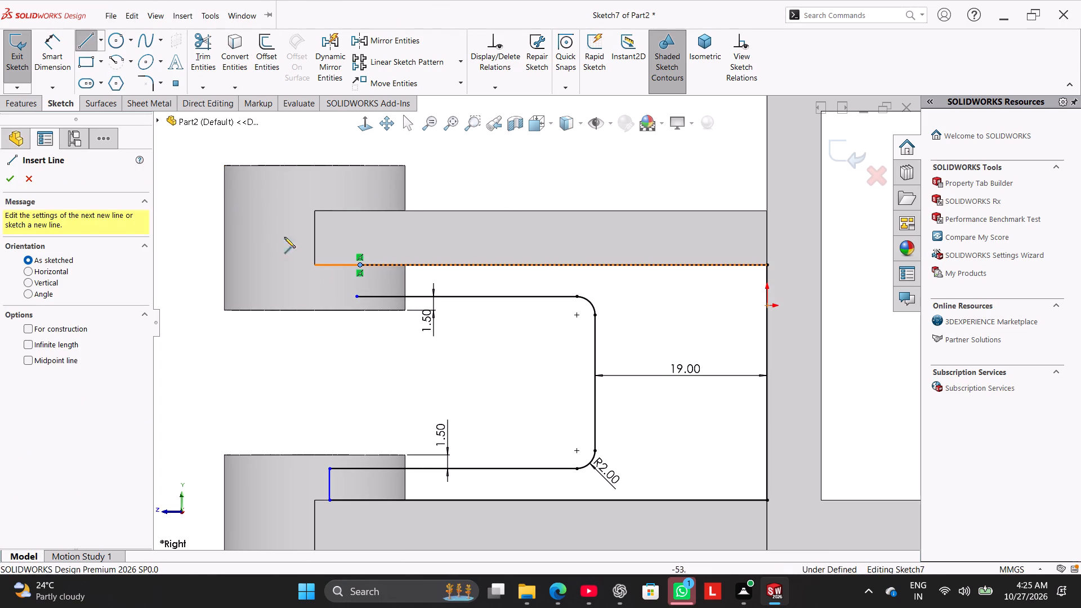
pyautogui.click(361, 265)
pyautogui.click(358, 294)
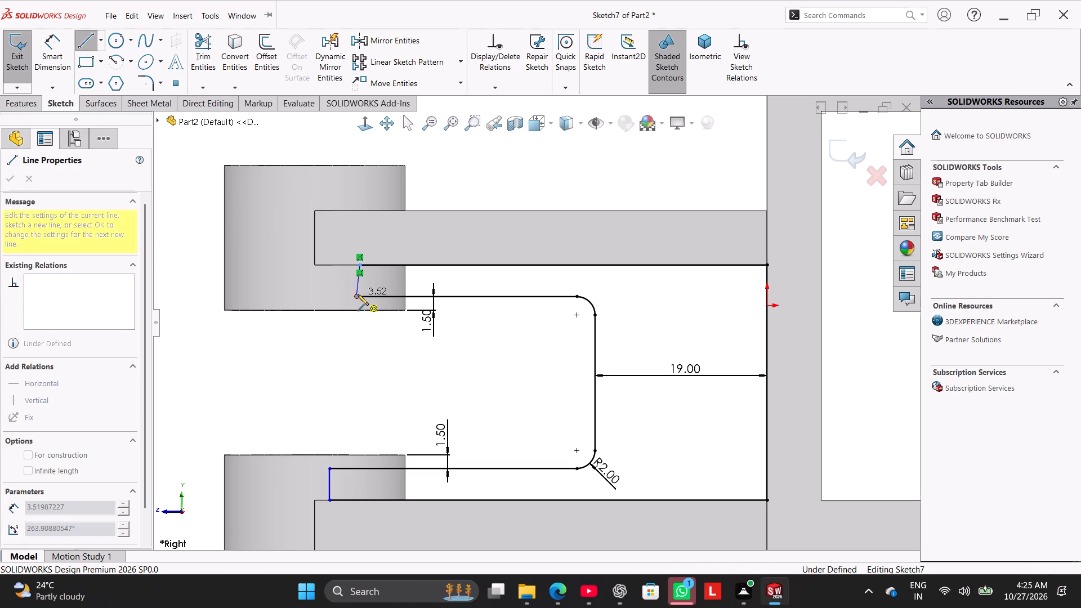
pyautogui.rightClick(353, 339)
pyautogui.click(368, 345)
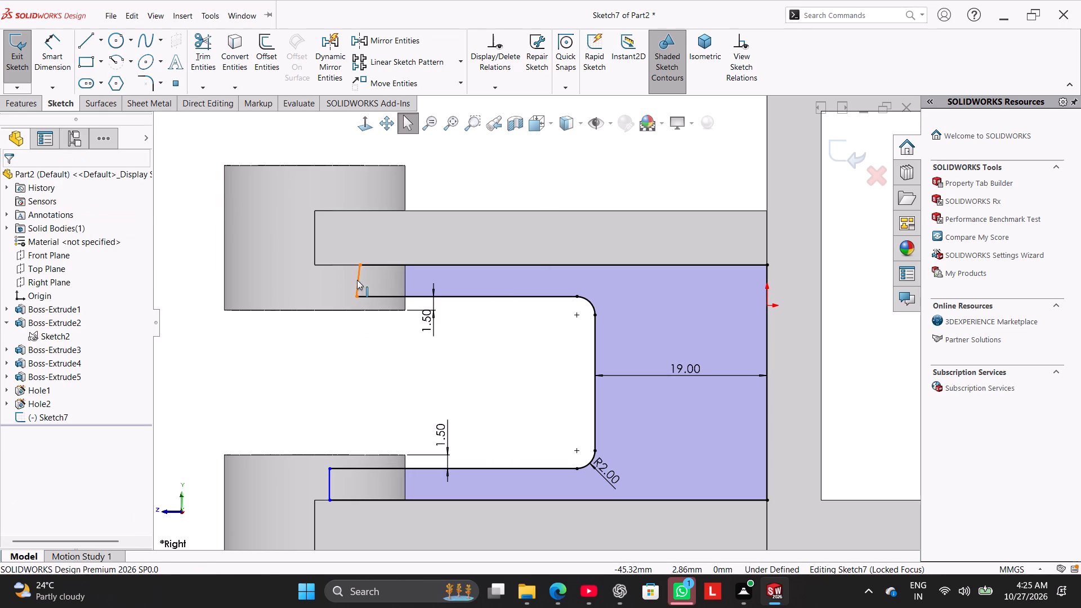
pyautogui.rightClick(357, 280)
pyautogui.click(387, 247)
pyautogui.click(309, 334)
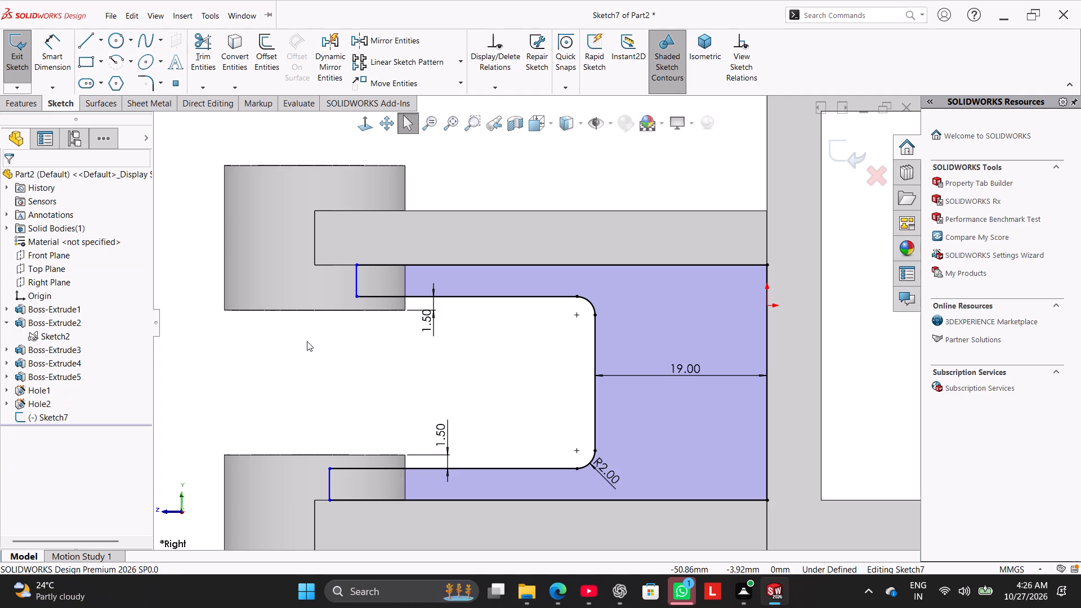
# Dimension both vertical closing lines 2 mm inside the adjacent edges of the upper and lower bosses.
pyautogui.click(69, 63)
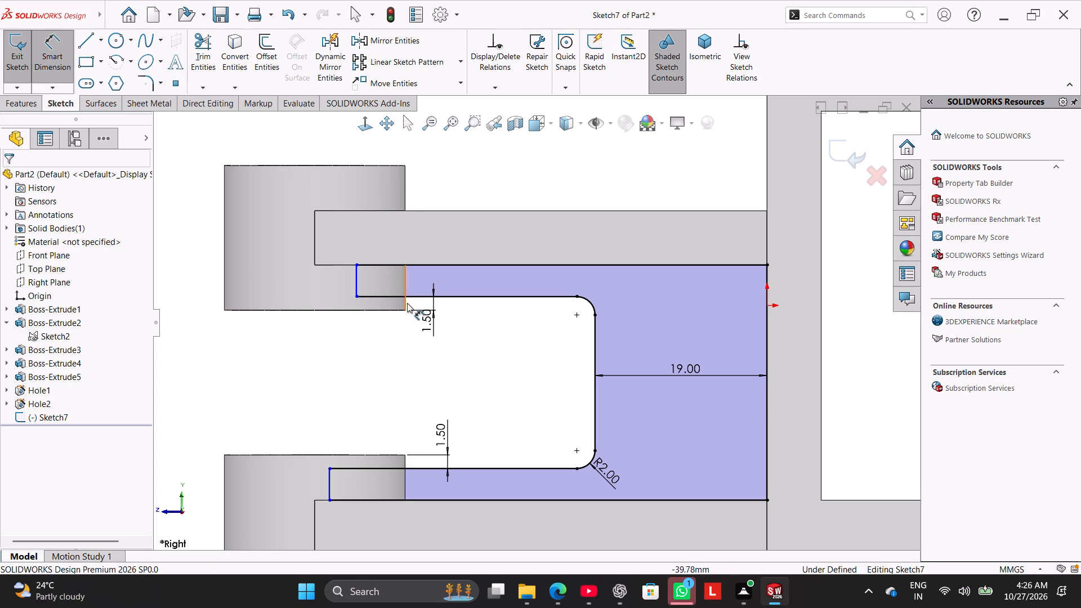
pyautogui.click(407, 303)
pyautogui.click(405, 305)
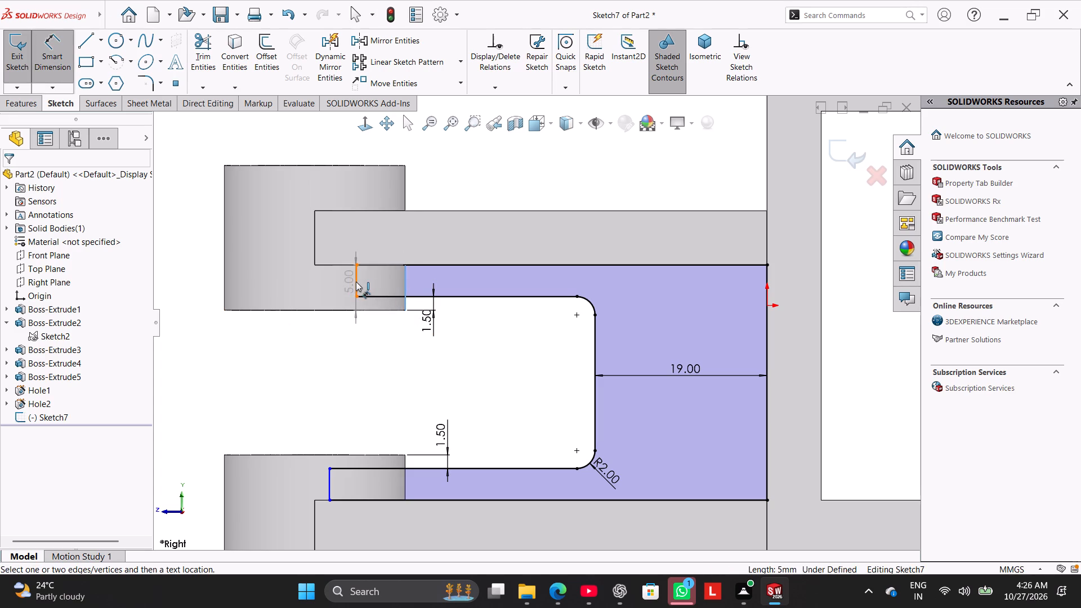
pyautogui.click(356, 281)
pyautogui.click(377, 347)
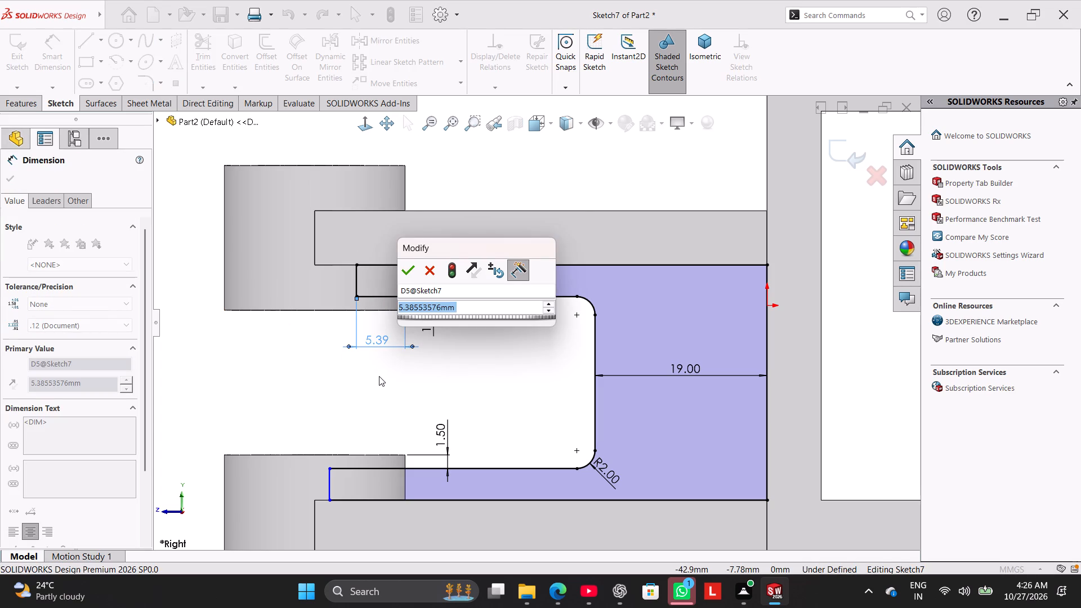
pyautogui.press('2')
pyautogui.press('Return')
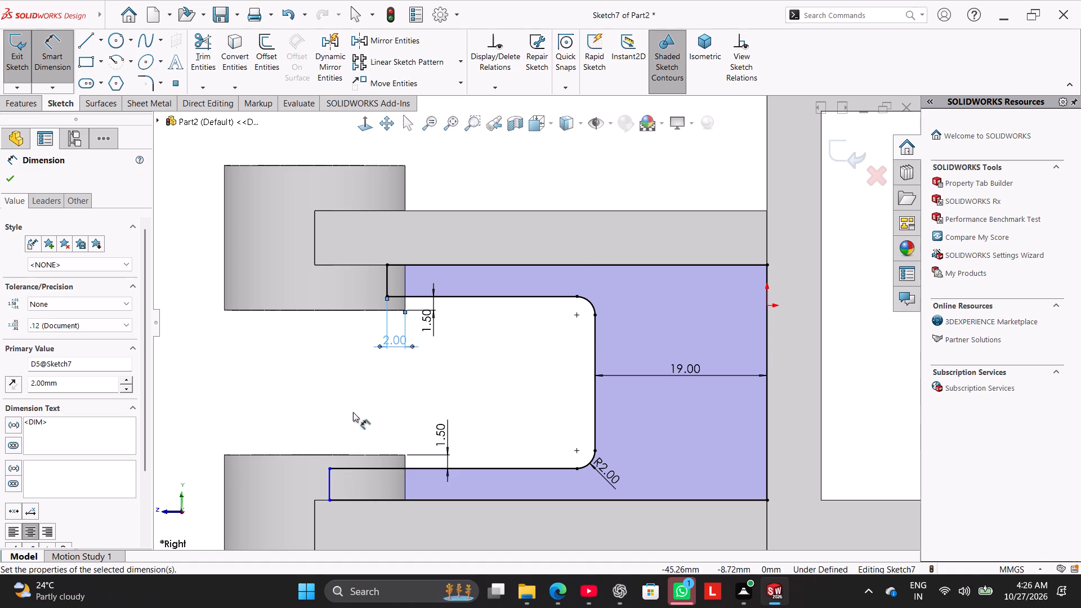
pyautogui.click(329, 484)
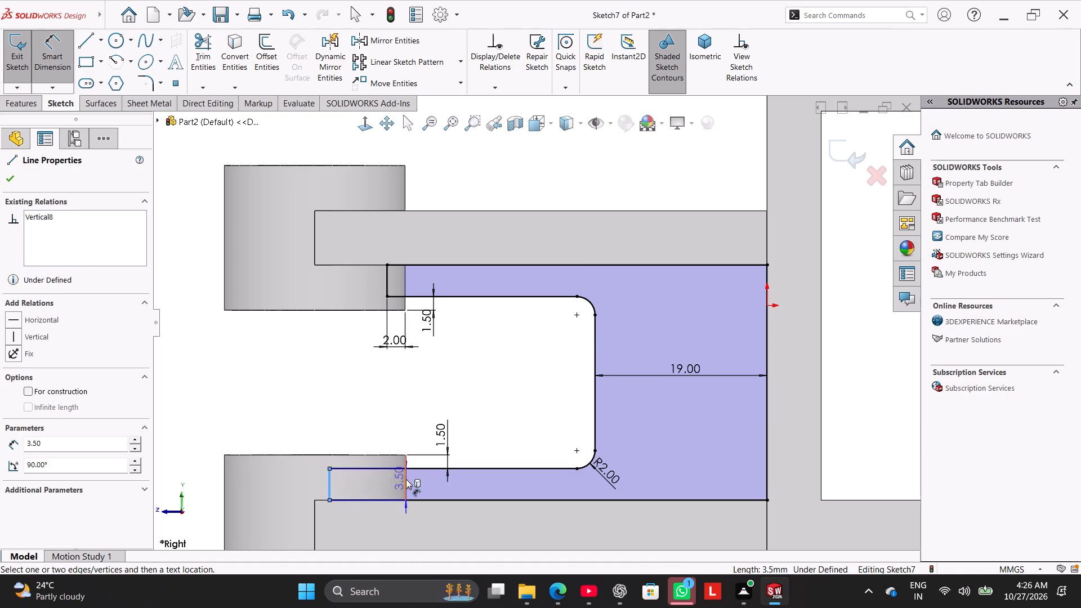
pyautogui.click(406, 479)
pyautogui.click(382, 425)
pyautogui.press('2')
pyautogui.press('Return')
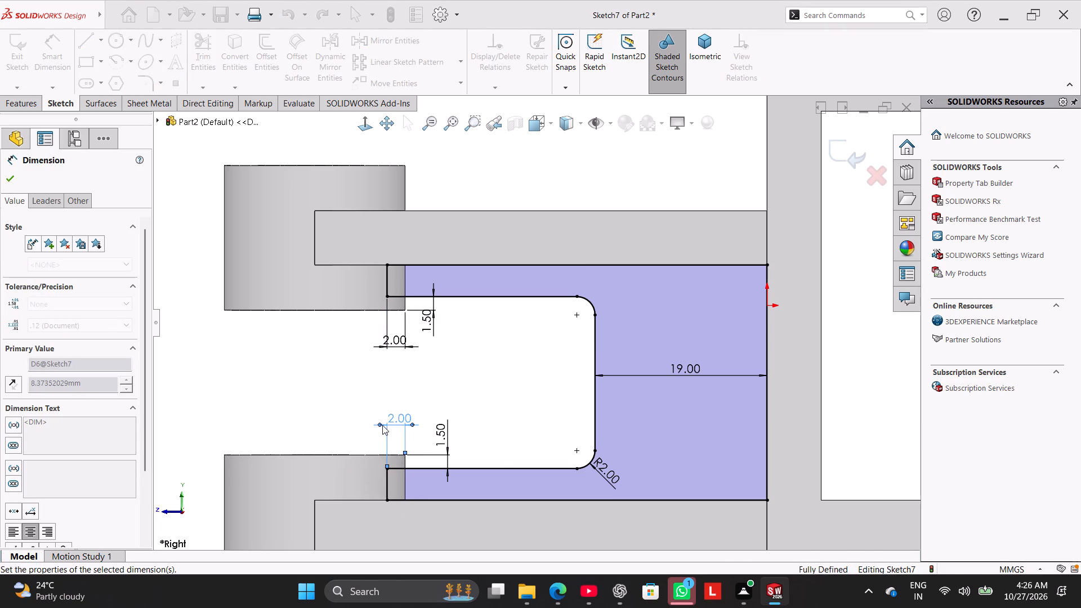
pyautogui.rightClick(304, 392)
pyautogui.moveTo(337, 433); pyautogui.dragTo(334, 424)
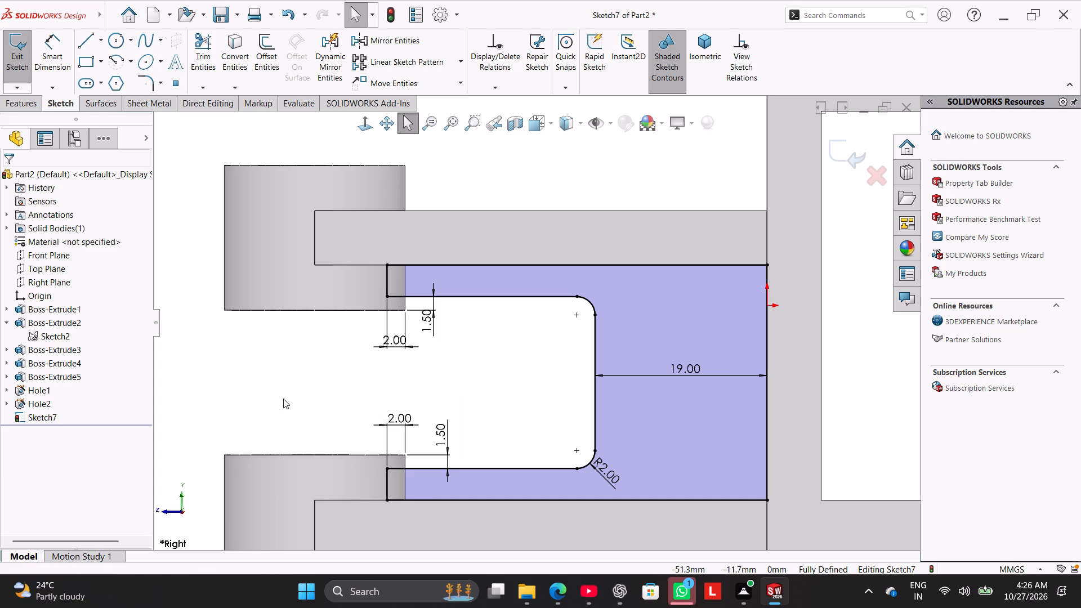
# Exit the sketch and extrude the closed rib profile as a mid-plane boss 3 mm thick, merged with the body.
pyautogui.click(17, 43)
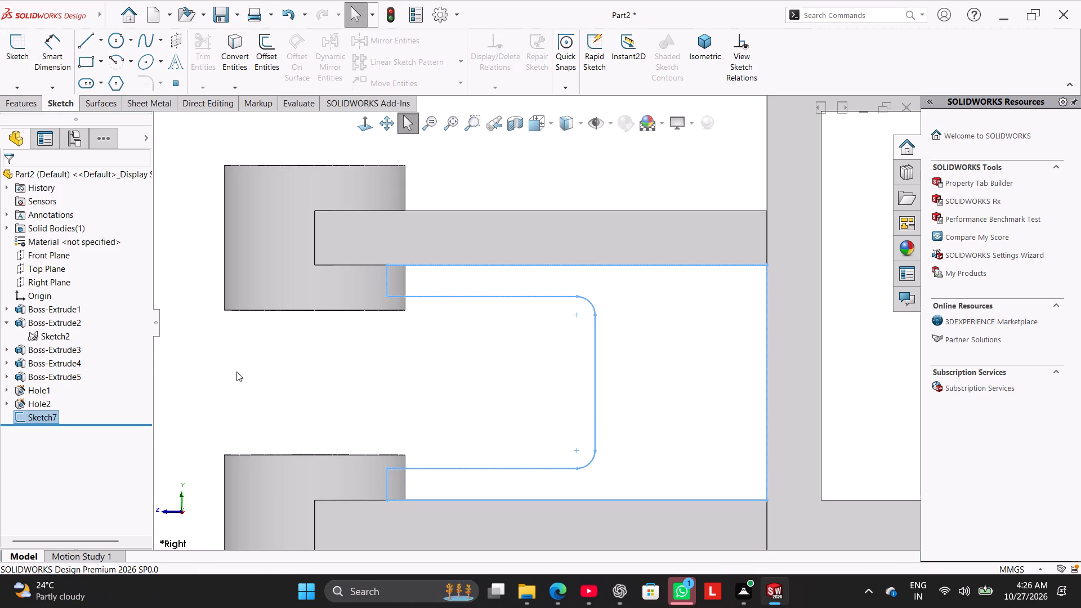
pyautogui.moveTo(249, 371); pyautogui.dragTo(287, 431, button='middle')
pyautogui.scroll(2, 250, 369)
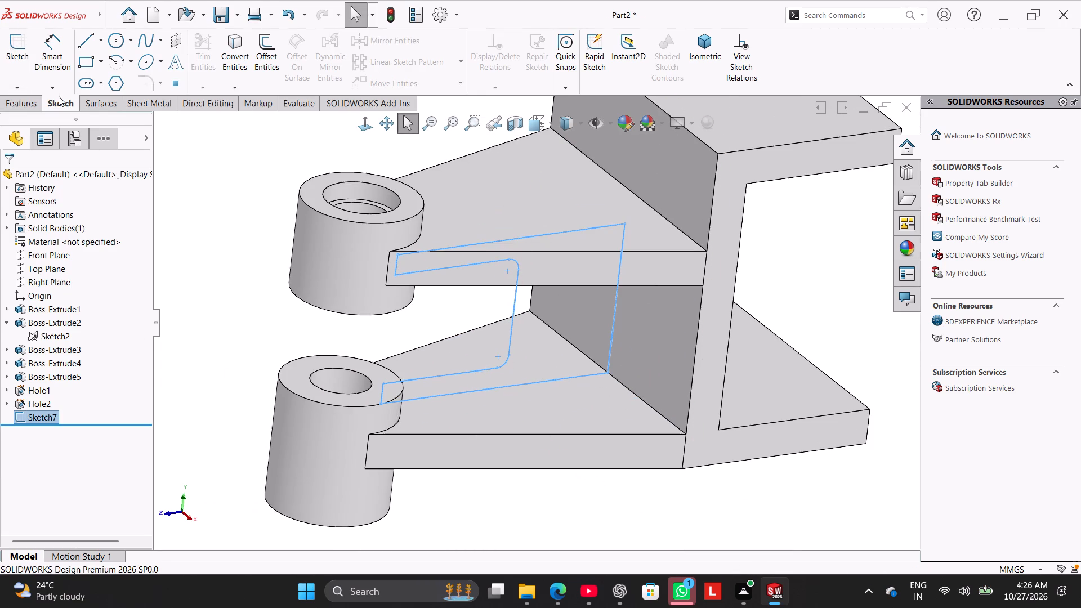
pyautogui.click(35, 99)
pyautogui.click(14, 60)
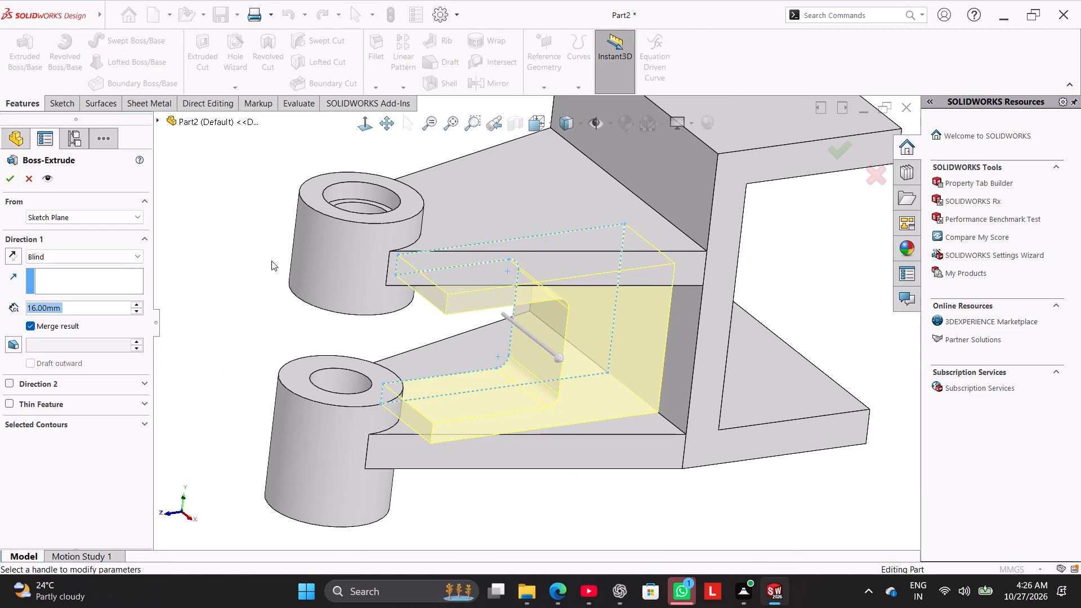
pyautogui.click(116, 256)
pyautogui.click(132, 326)
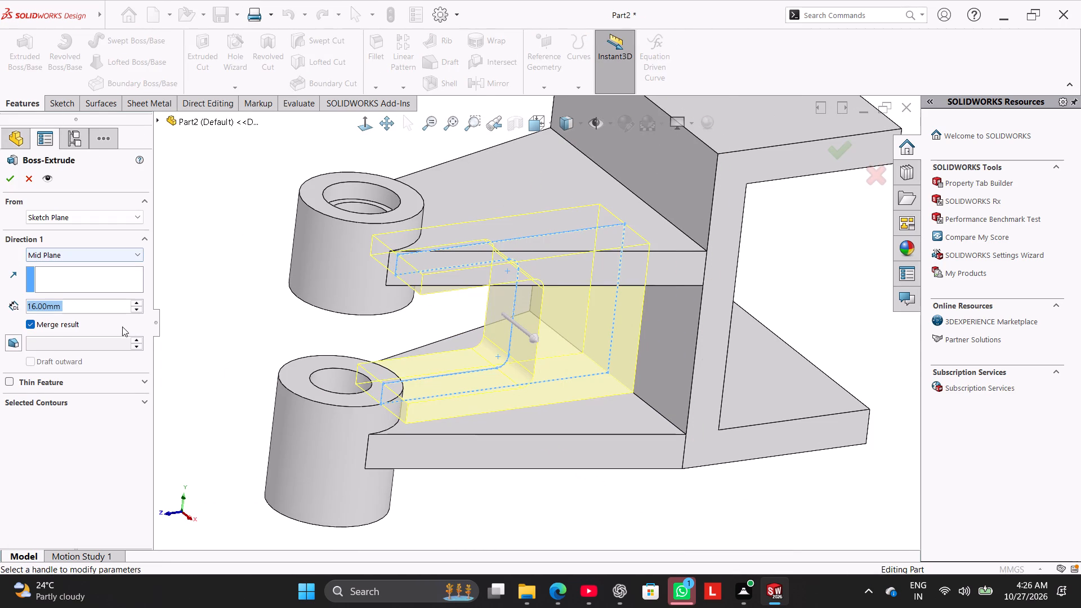
pyautogui.press('3')
pyautogui.press('Return')
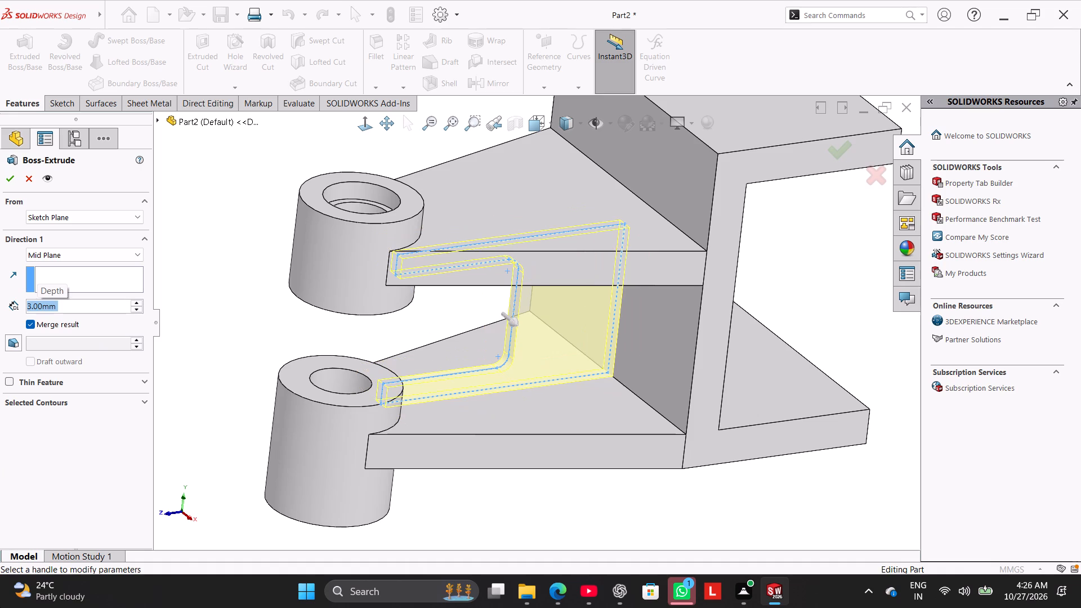
pyautogui.click(12, 171)
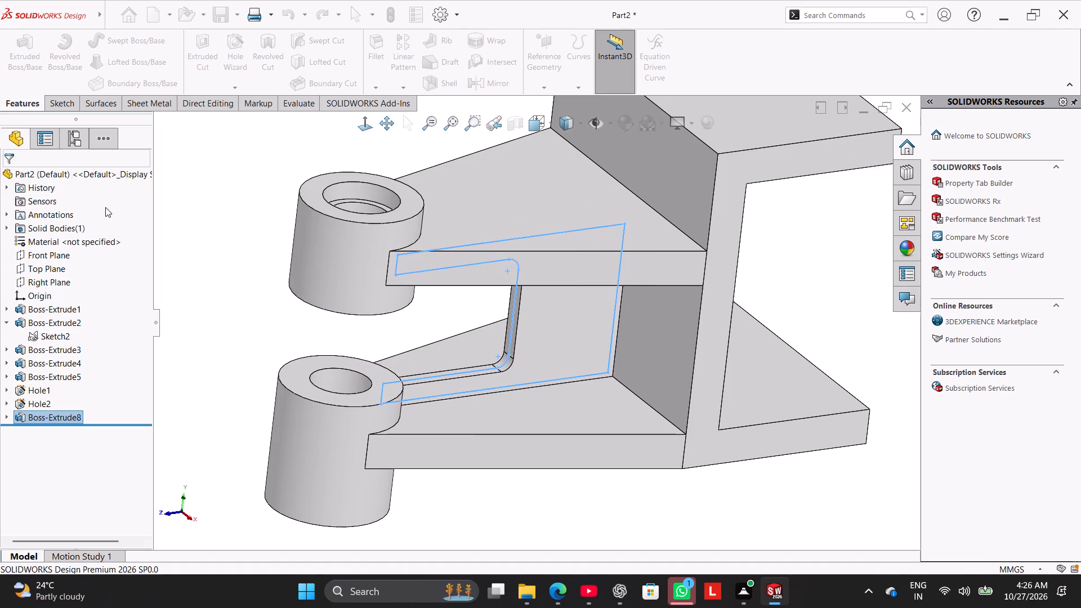
pyautogui.click(209, 221)
# Sketch a sloping line on the Right Plane from the upper boss's top edge to the C-block's adjacent top corner.
pyautogui.moveTo(231, 266); pyautogui.dragTo(163, 204, button='middle')
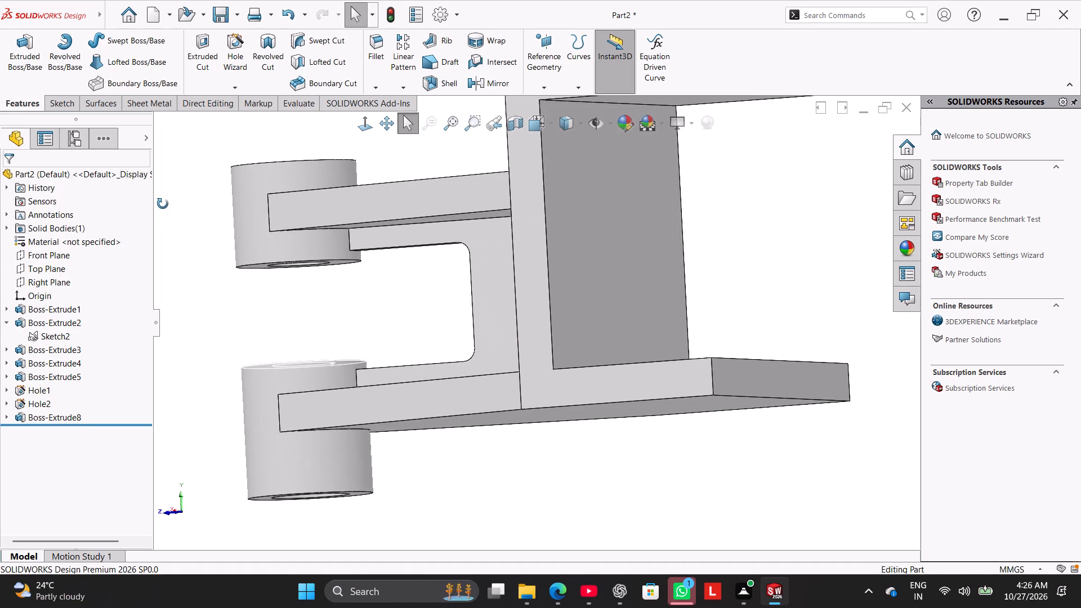
pyautogui.moveTo(163, 204); pyautogui.dragTo(256, 305, button='middle')
pyautogui.moveTo(258, 341); pyautogui.dragTo(364, 227, button='right')
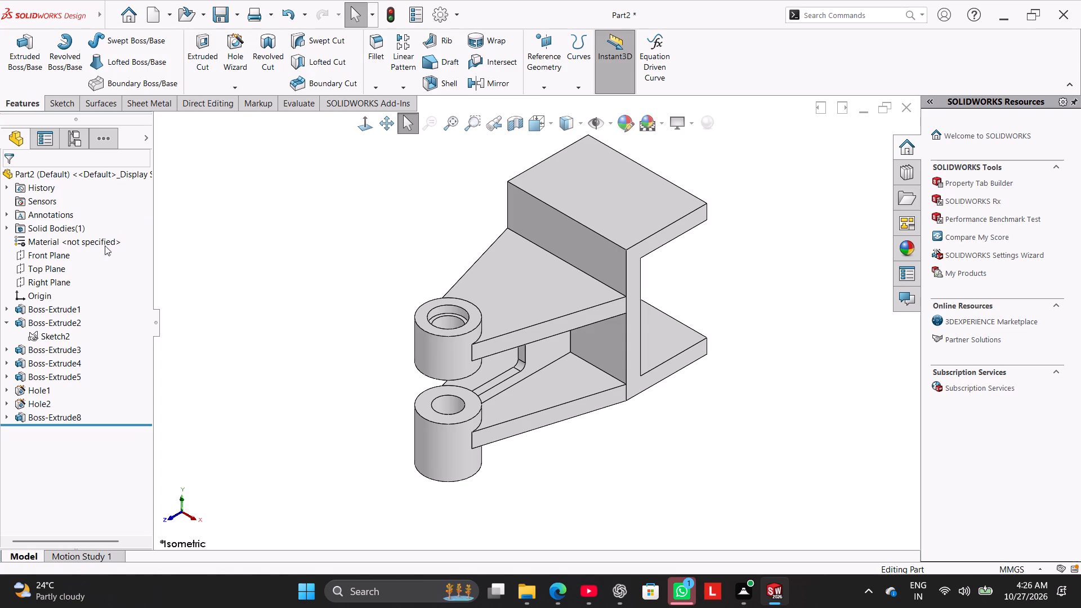
pyautogui.click(62, 284)
pyautogui.click(71, 269)
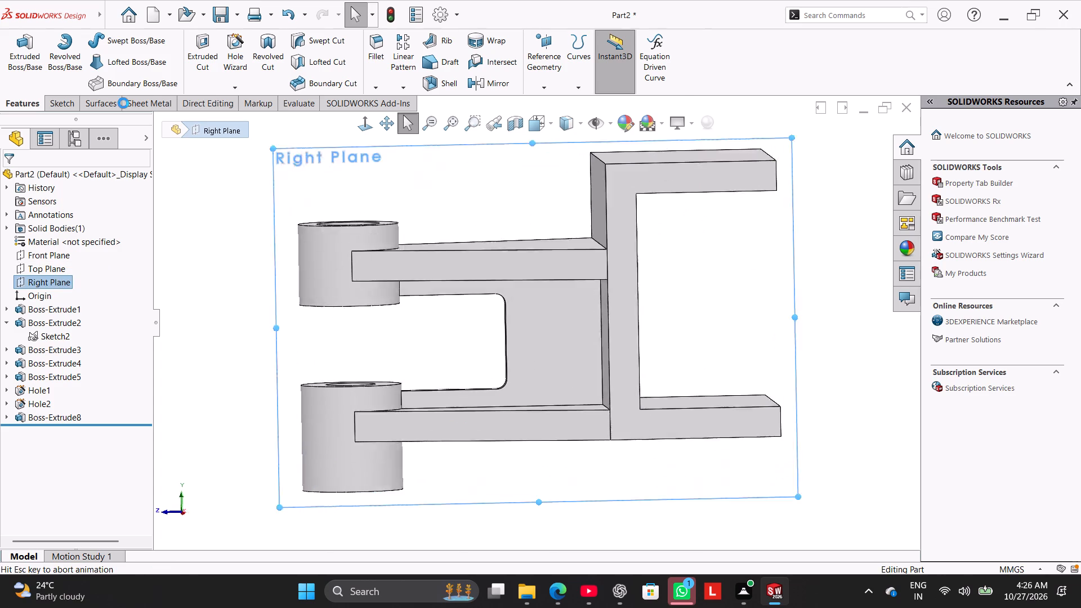
pyautogui.click(87, 38)
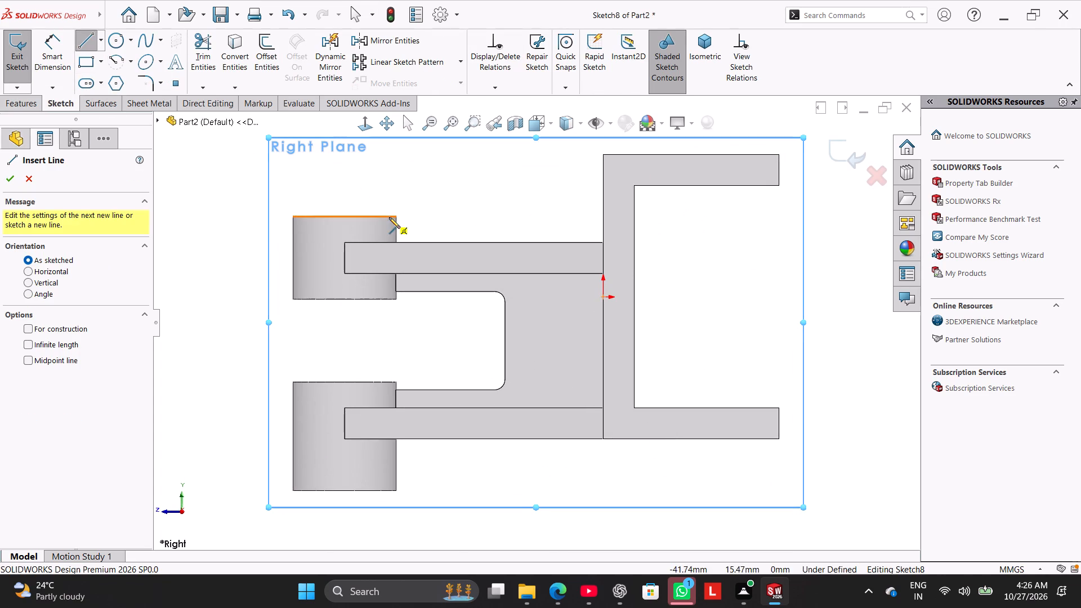
pyautogui.click(395, 216)
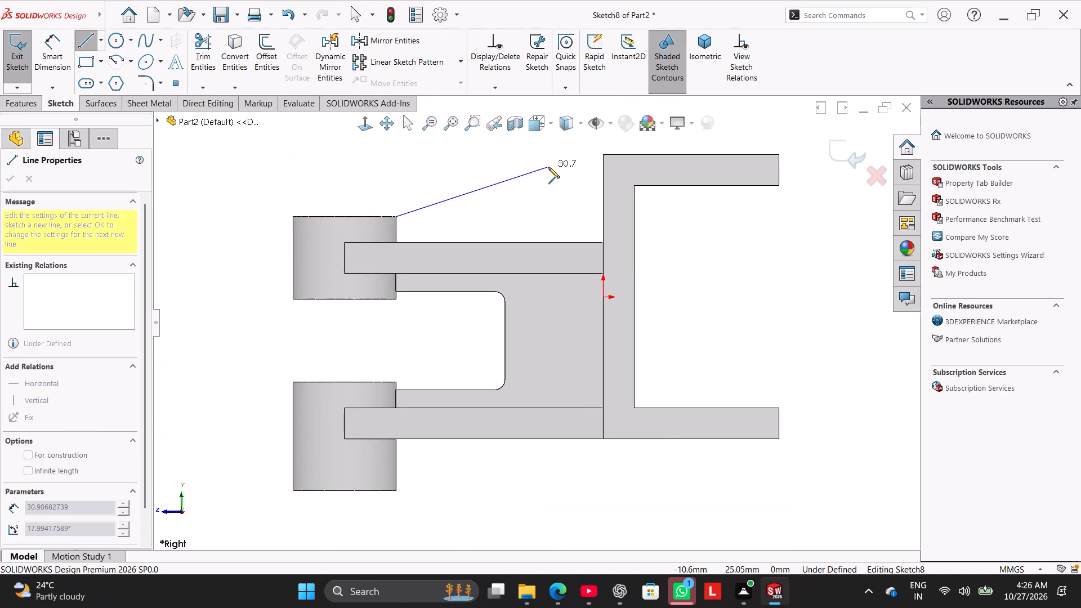
pyautogui.moveTo(606, 154); pyautogui.dragTo(597, 154)
pyautogui.rightClick(498, 146)
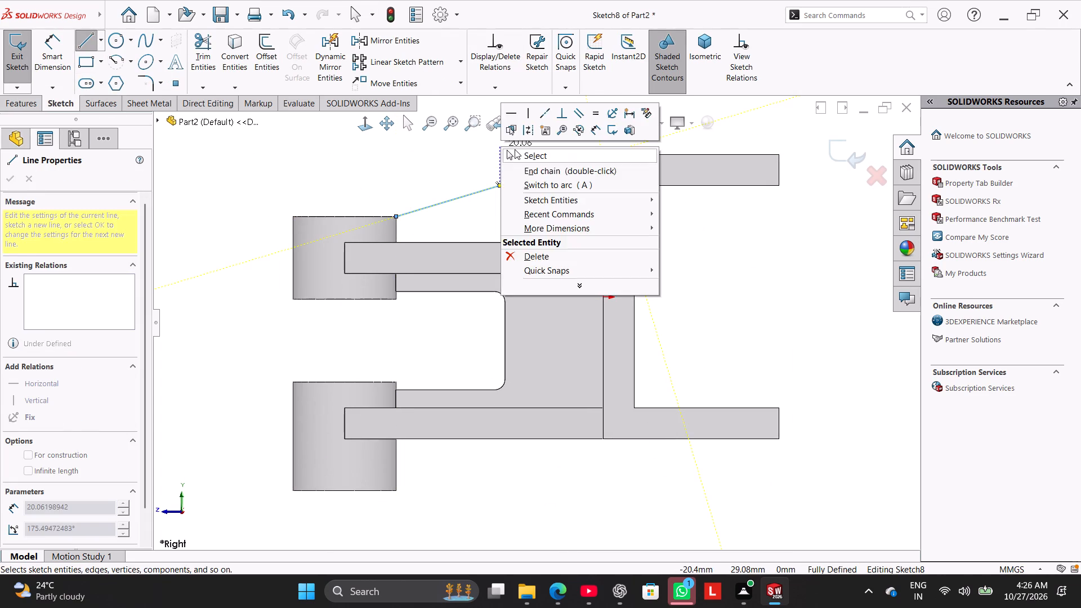
pyautogui.click(516, 149)
# Create a rib from the sloping line, 3 mm thick on both sides, filling down to the upper arm.
pyautogui.moveTo(376, 180); pyautogui.dragTo(398, 222, button='middle')
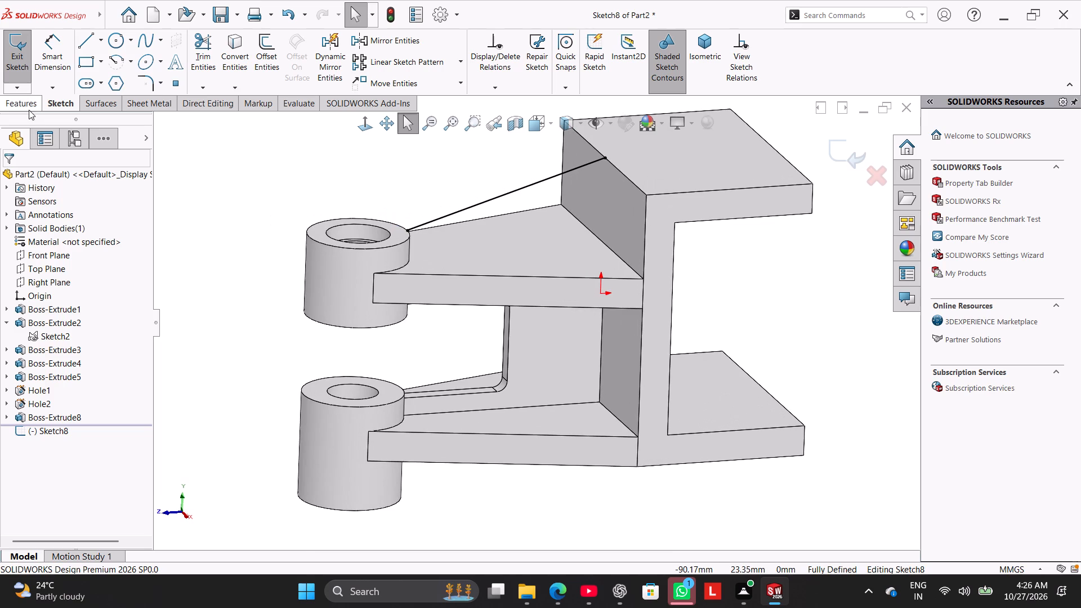
pyautogui.click(29, 110)
pyautogui.click(438, 36)
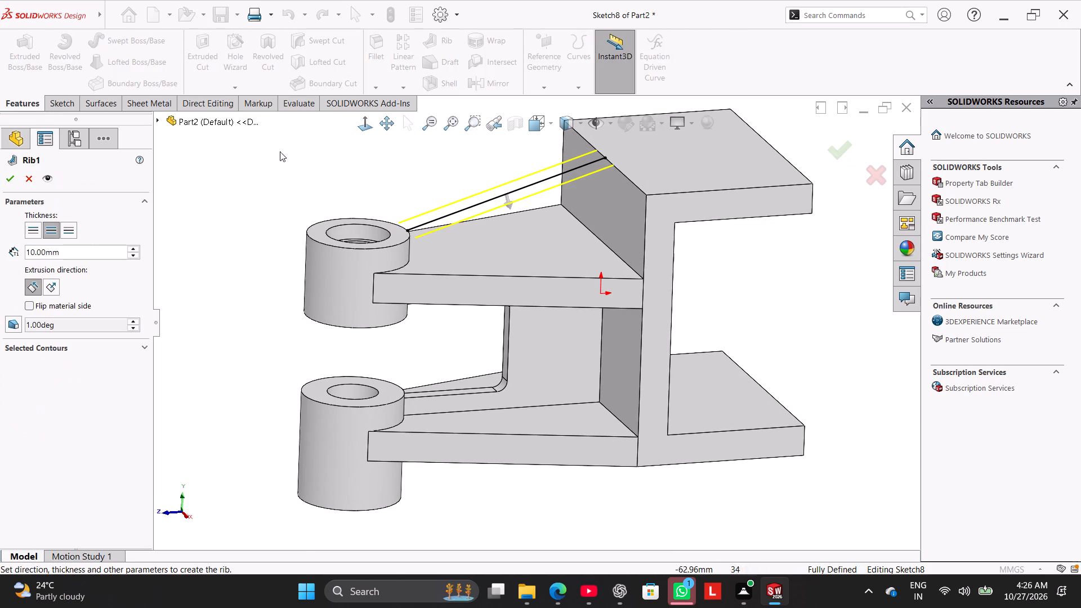
pyautogui.tripleClick(76, 256)
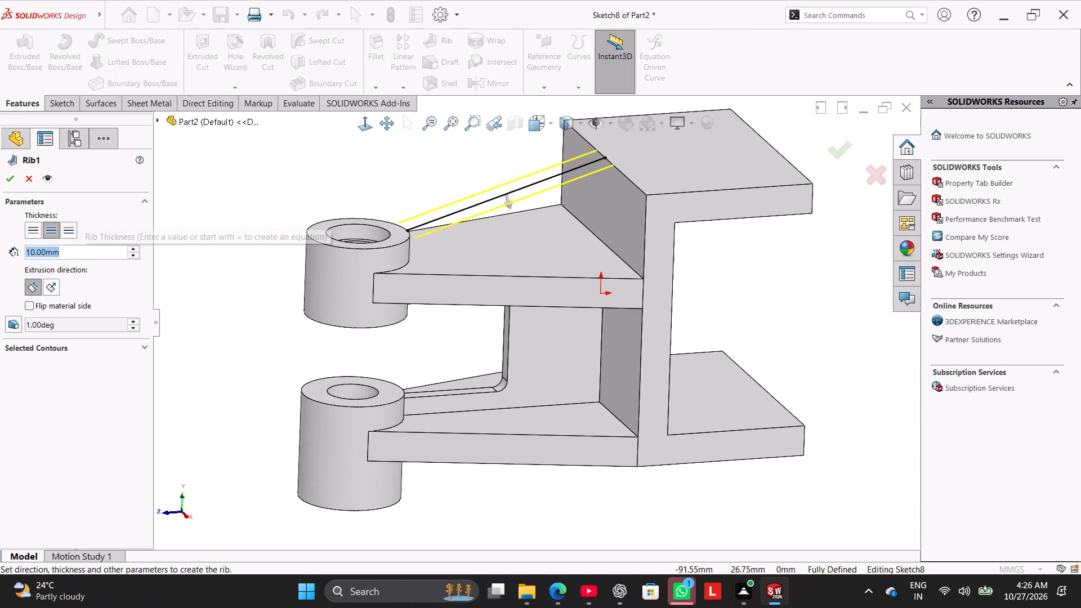
pyautogui.press('3')
pyautogui.press('Return')
pyautogui.click(8, 184)
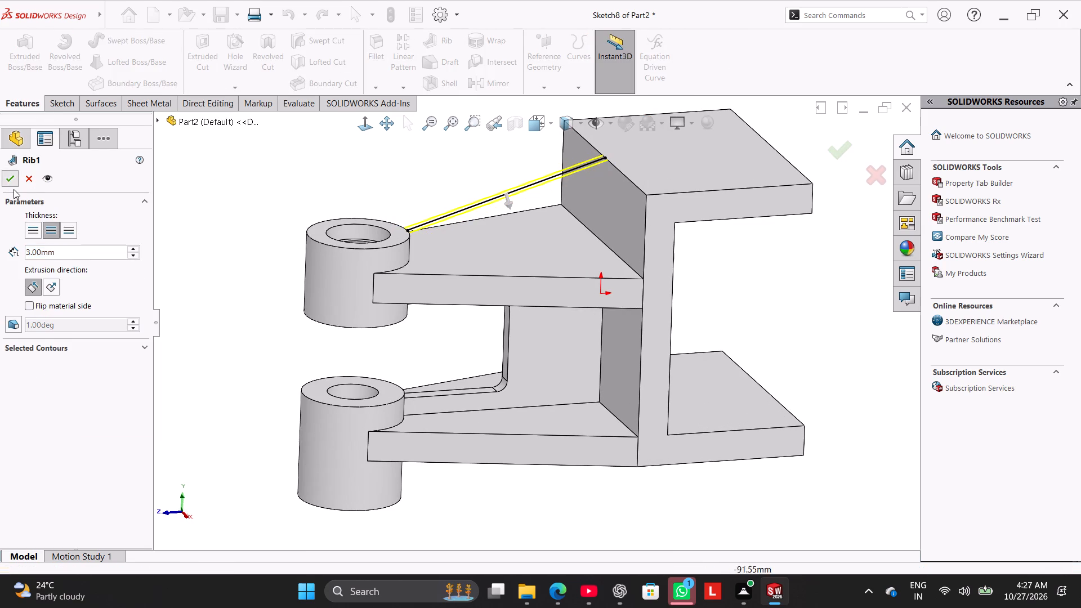
pyautogui.click(221, 185)
# Sketch two circles, about 12 mm and 10 mm in diameter, side by side on the C-block's top face near its outer edge.
pyautogui.moveTo(209, 335); pyautogui.dragTo(361, 215, button='right')
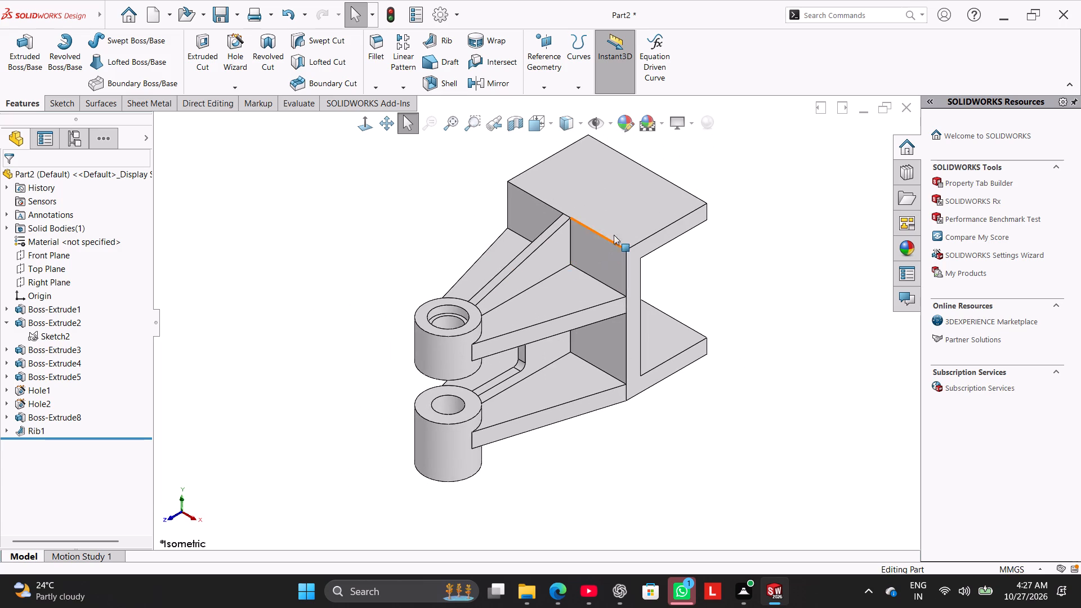
pyautogui.rightClick(648, 187)
pyautogui.click(678, 172)
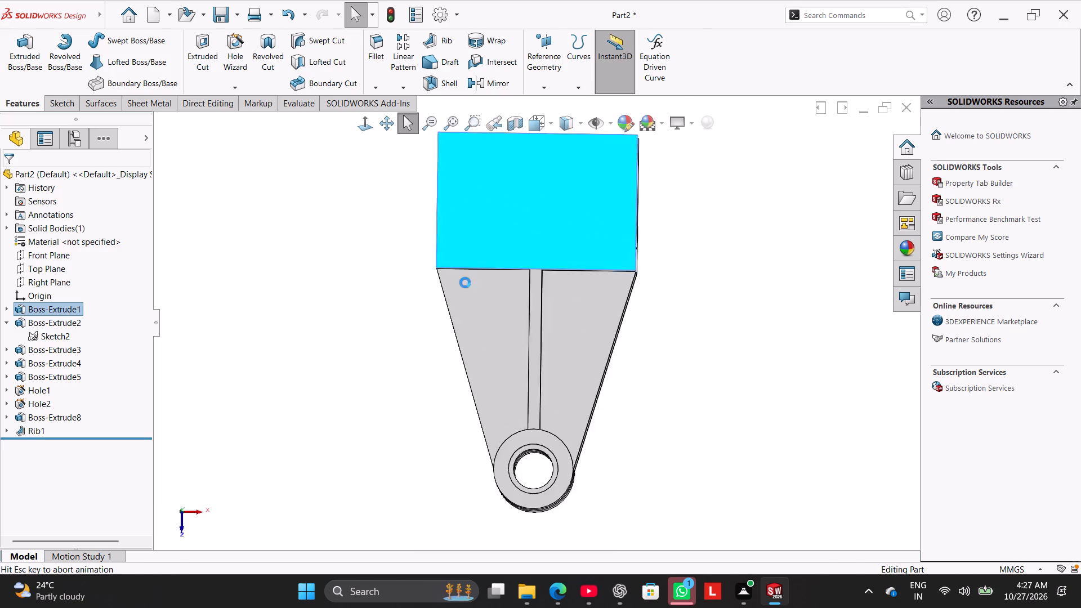
pyautogui.click(323, 330)
pyautogui.scroll(2, 548, 198)
pyautogui.scroll(-2, 557, 180)
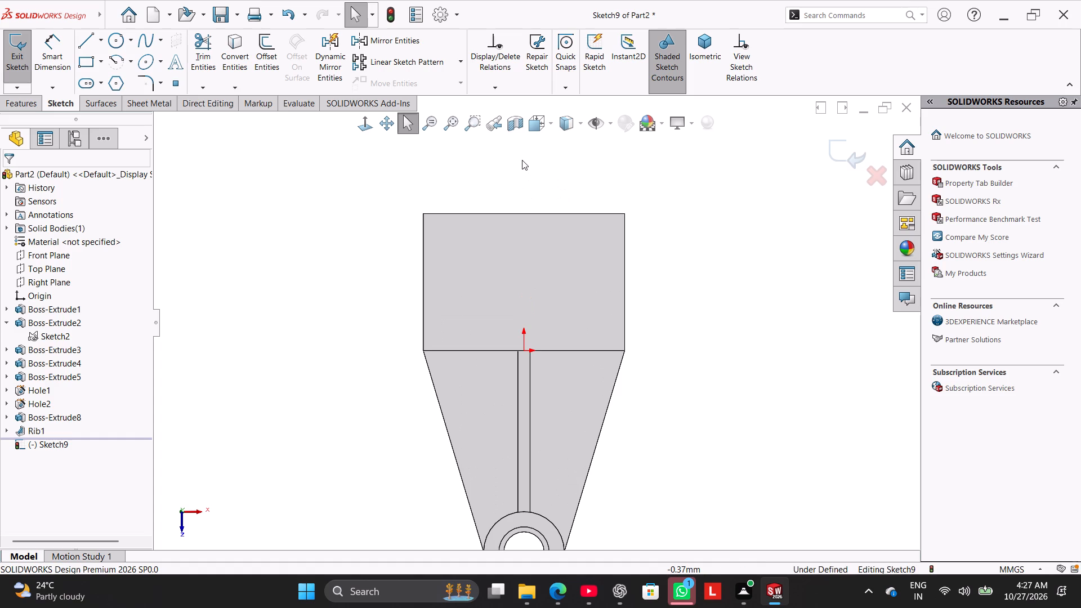
pyautogui.scroll(2, 530, 160)
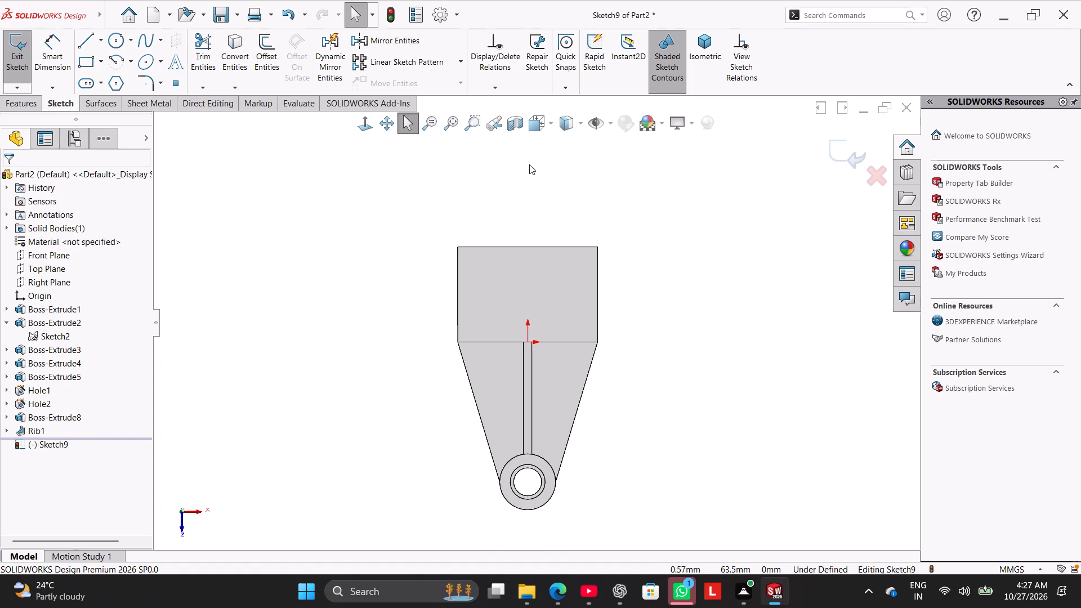
pyautogui.click(114, 38)
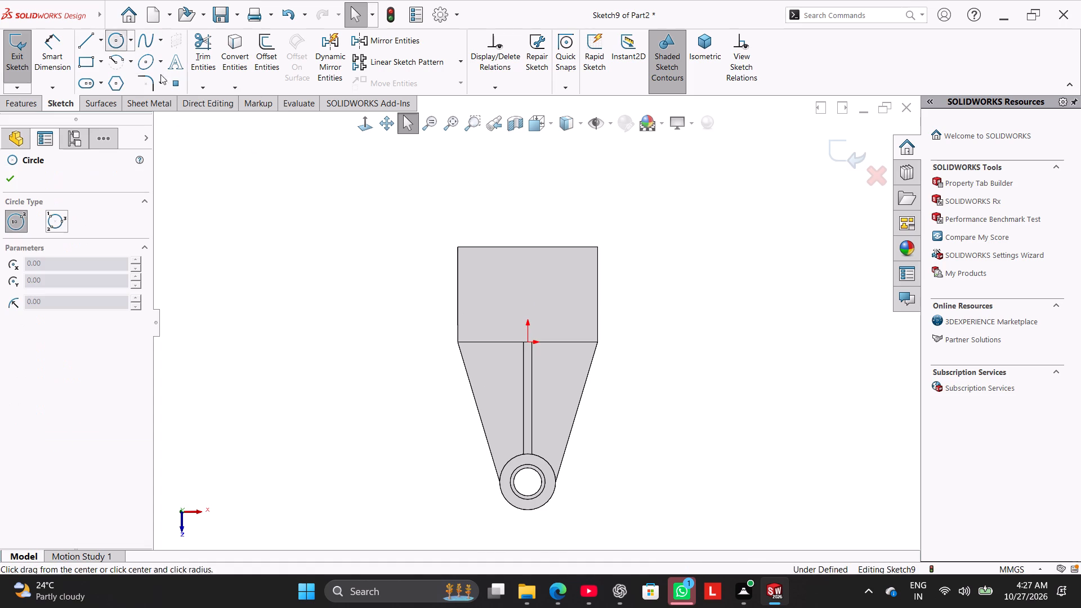
pyautogui.click(484, 267)
pyautogui.click(492, 281)
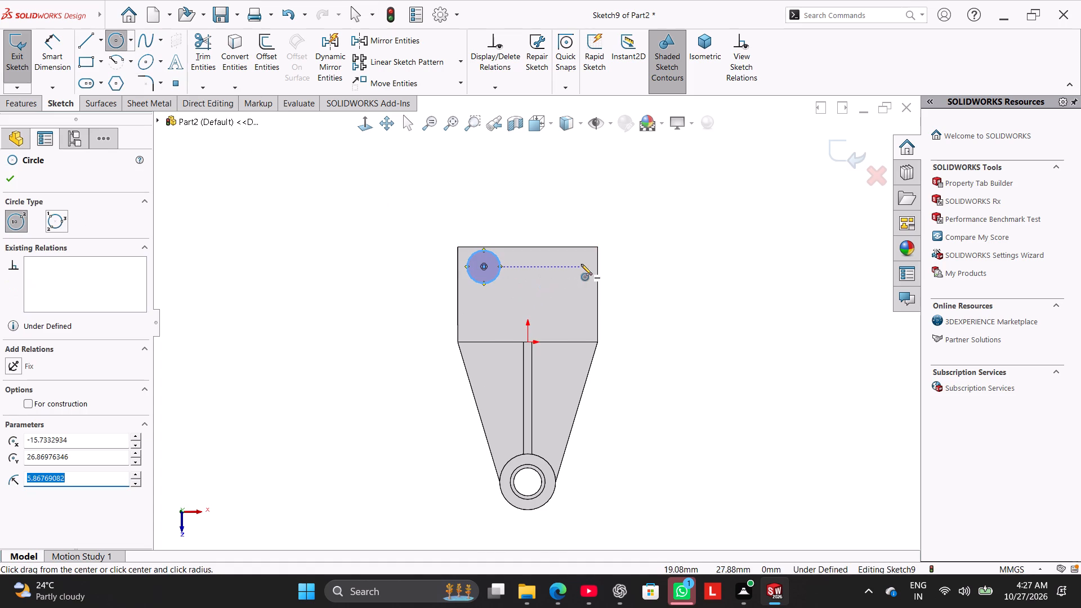
pyautogui.click(572, 264)
pyautogui.click(575, 281)
pyautogui.rightClick(425, 219)
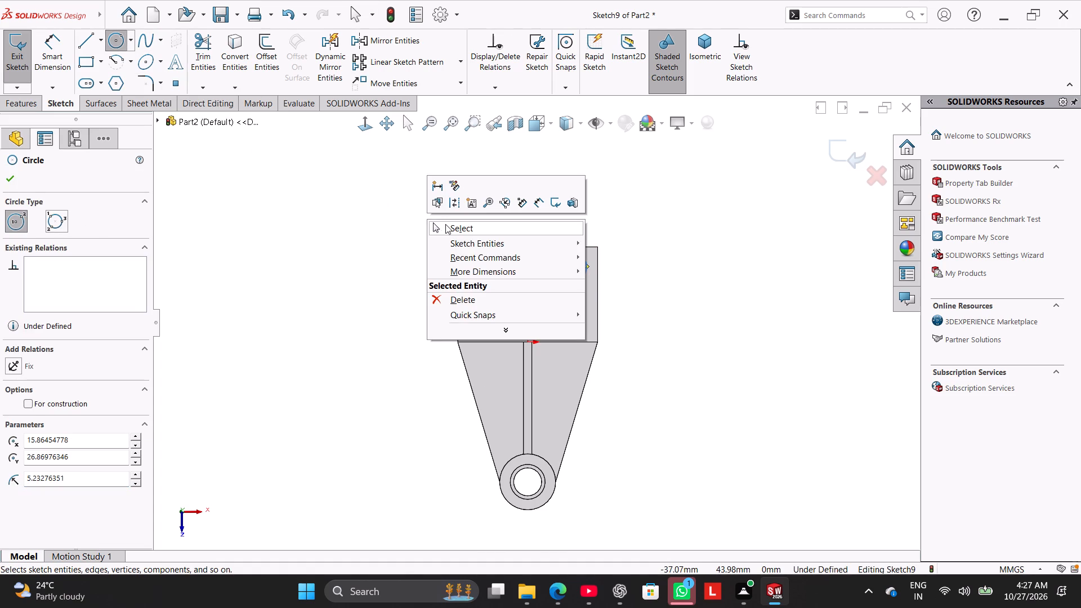
pyautogui.click(445, 225)
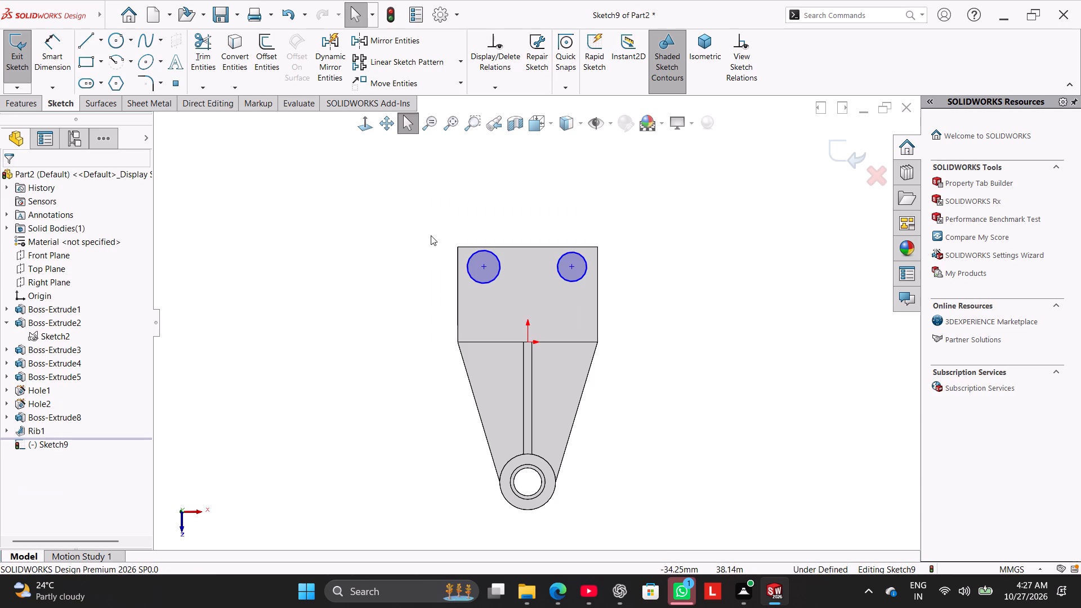
# Dimension the distance between the two circle centres as 34 mm.
pyautogui.click(61, 51)
pyautogui.click(481, 266)
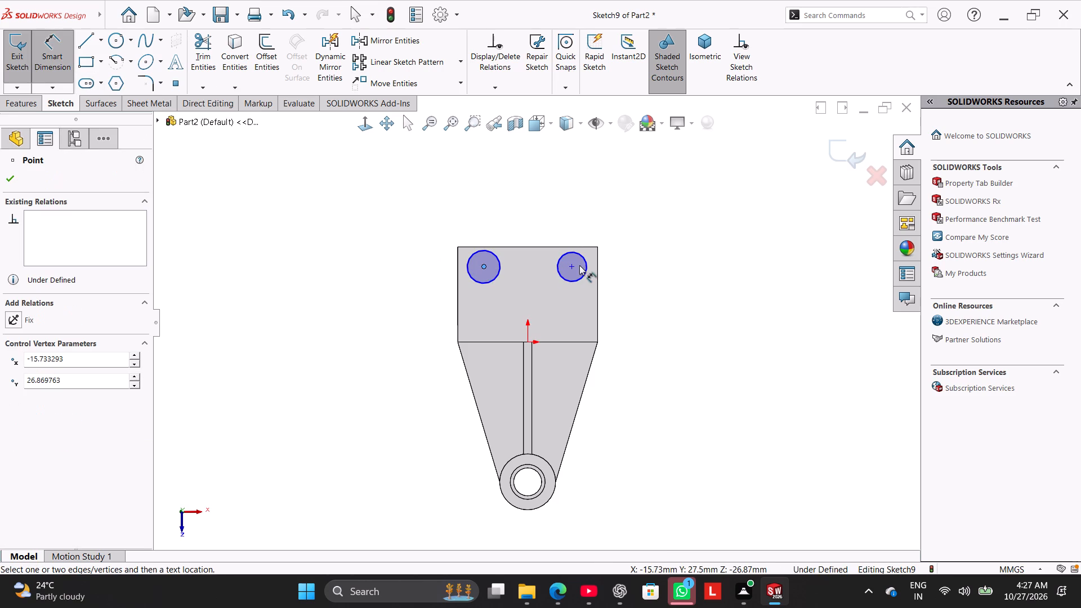
pyautogui.click(573, 265)
pyautogui.click(525, 216)
pyautogui.write('34')
pyautogui.press('Return')
pyautogui.rightClick(673, 223)
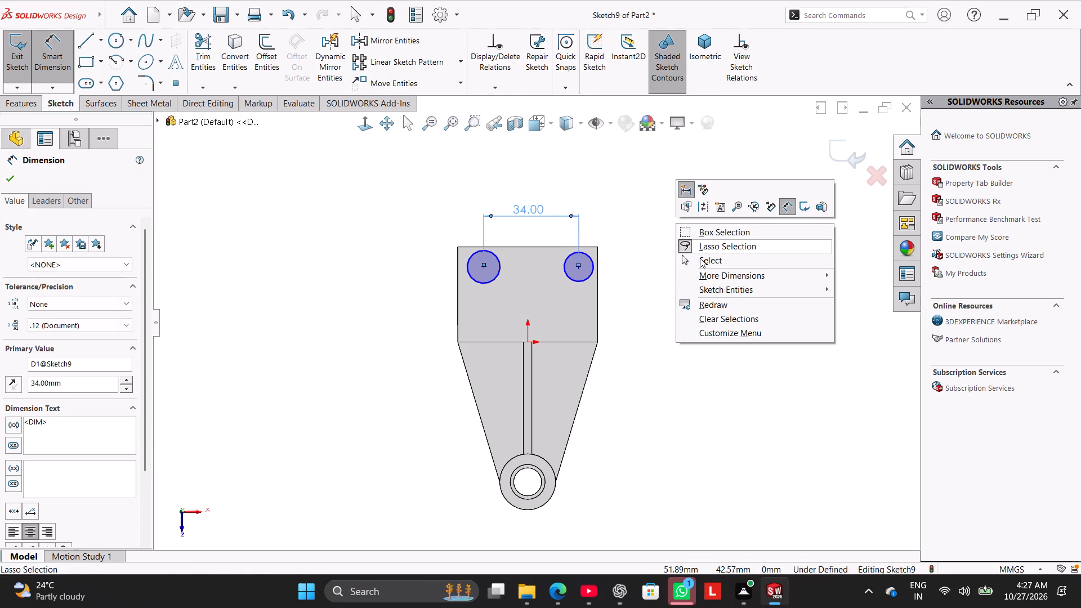
pyautogui.click(700, 258)
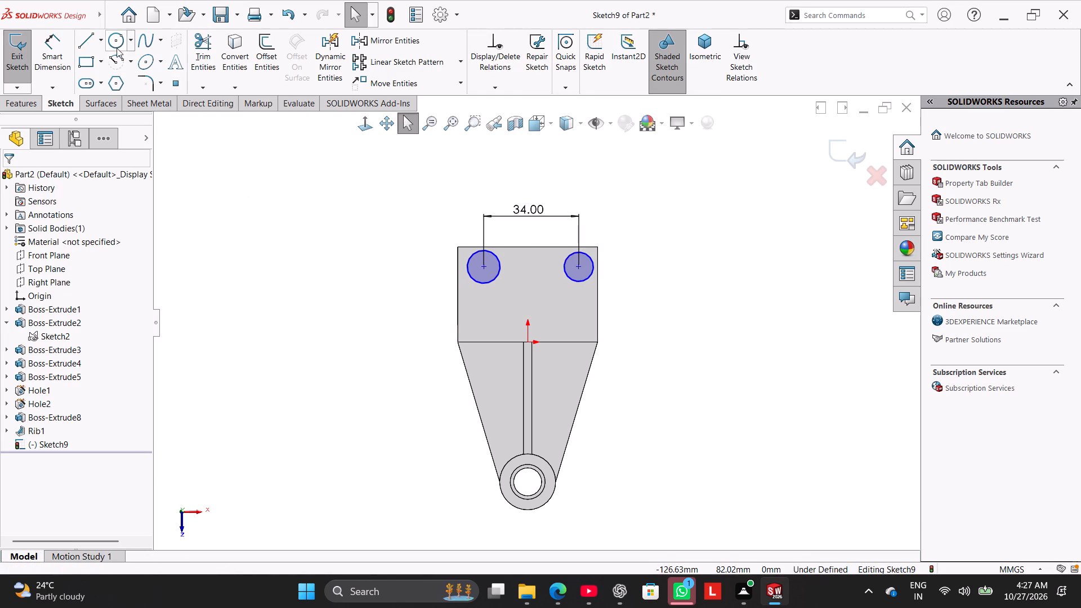
# Draw a short vertical centreline from the midpoint of the face's outer edge and make the two circles symmetric about it.
pyautogui.click(99, 39)
pyautogui.click(109, 74)
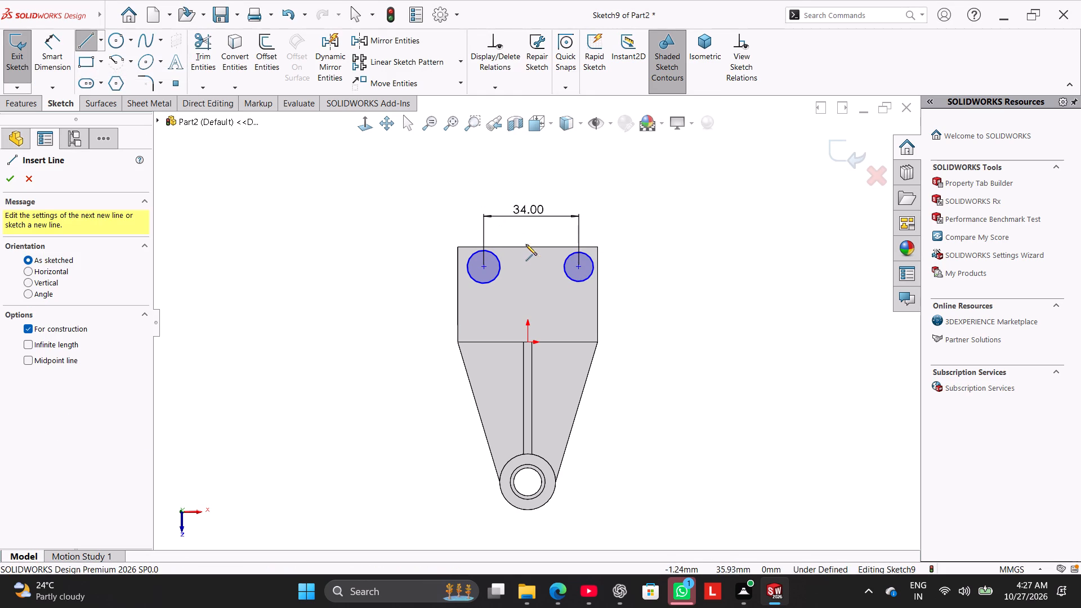
pyautogui.click(529, 249)
pyautogui.click(529, 275)
pyautogui.rightClick(339, 253)
pyautogui.click(362, 262)
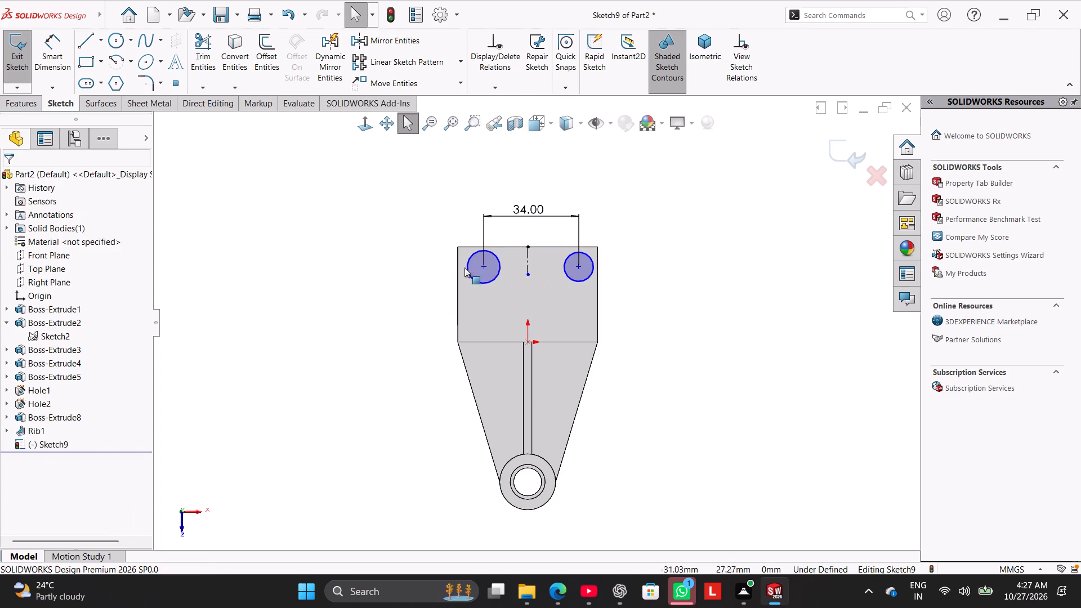
pyautogui.keyDown('ctrl'); pyautogui.click(571, 279); pyautogui.keyUp('ctrl')
pyautogui.keyDown('ctrl'); pyautogui.click(527, 265); pyautogui.keyUp('ctrl')
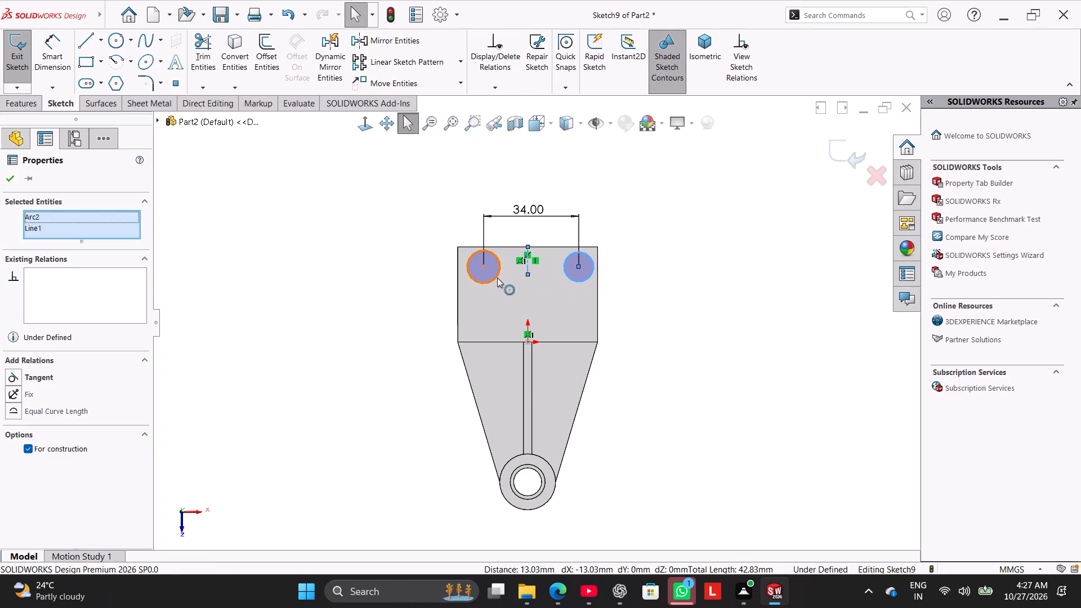
pyautogui.keyDown('ctrl'); pyautogui.click(496, 278); pyautogui.keyUp('ctrl')
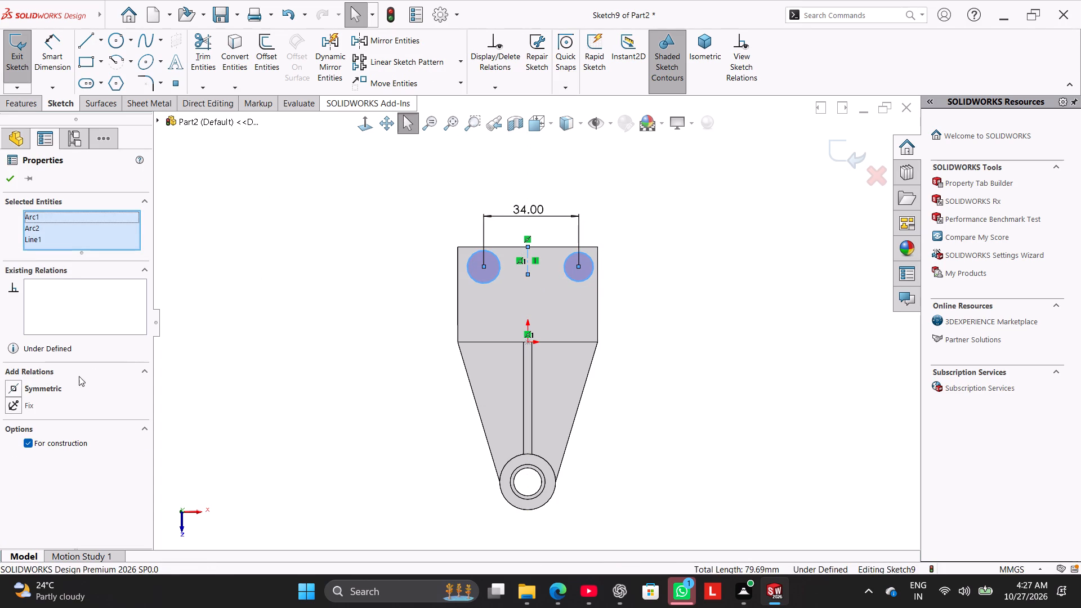
pyautogui.click(53, 388)
pyautogui.click(207, 309)
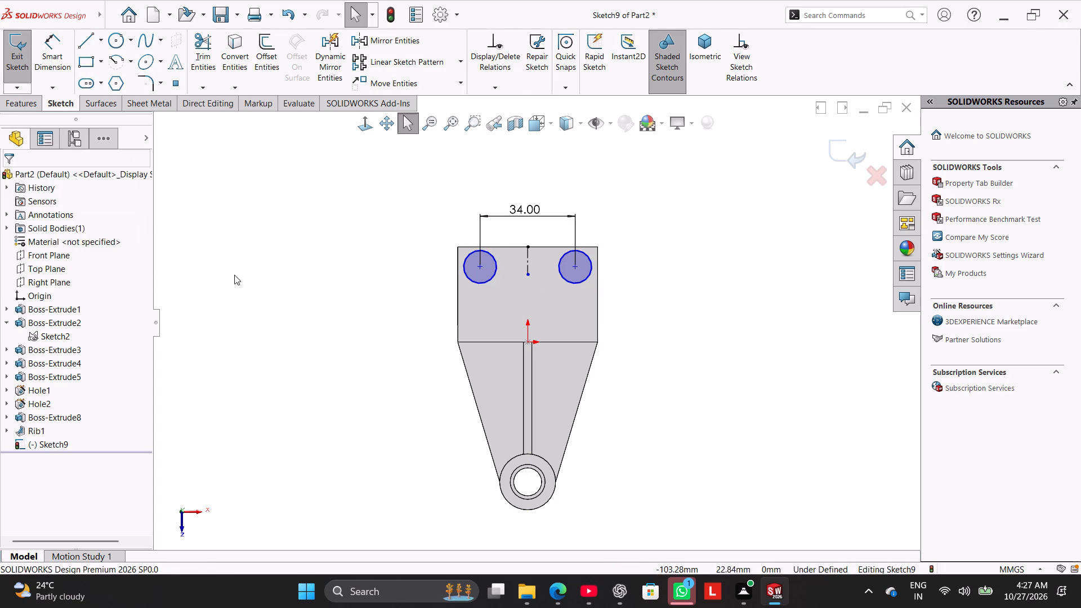
# Dimension the circle diameter as 8 mm.
pyautogui.click(49, 53)
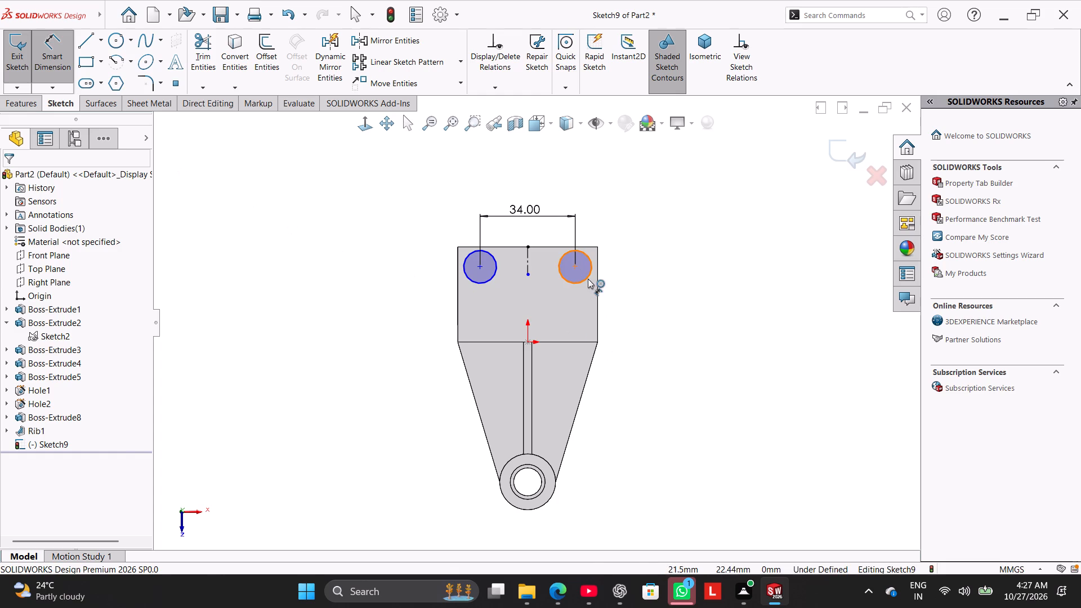
pyautogui.click(588, 279)
pyautogui.click(667, 321)
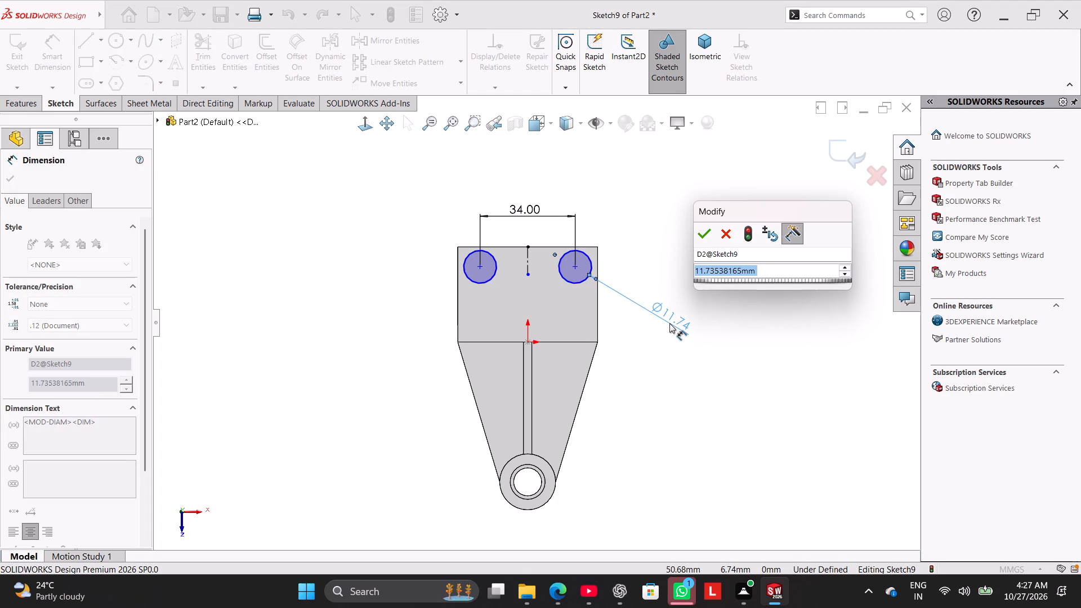
pyautogui.press('8')
pyautogui.press('Return')
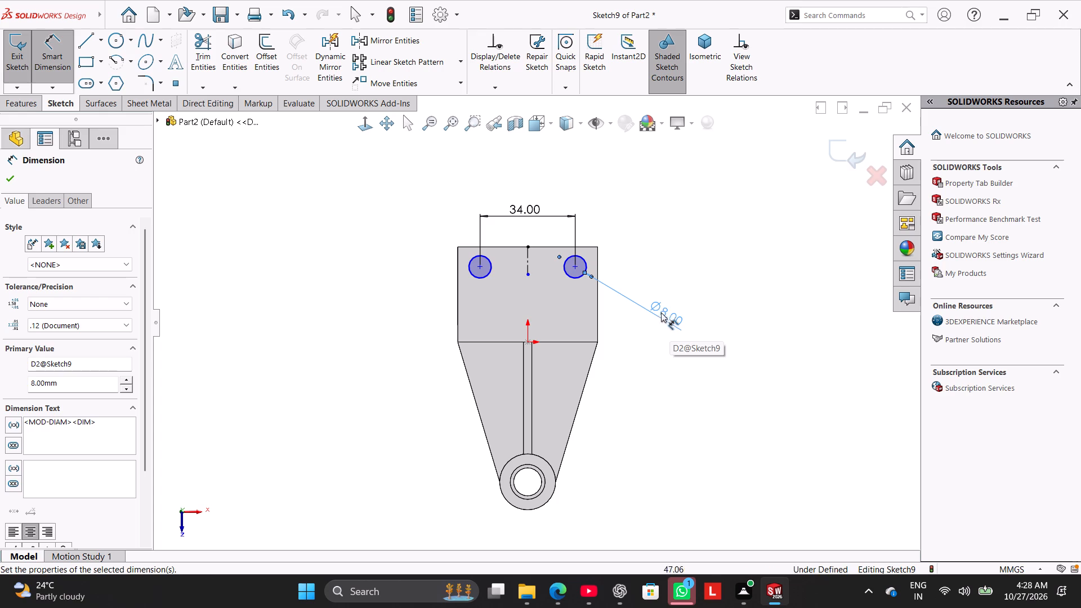
pyautogui.click(630, 374)
pyautogui.rightClick(637, 366)
pyautogui.click(669, 402)
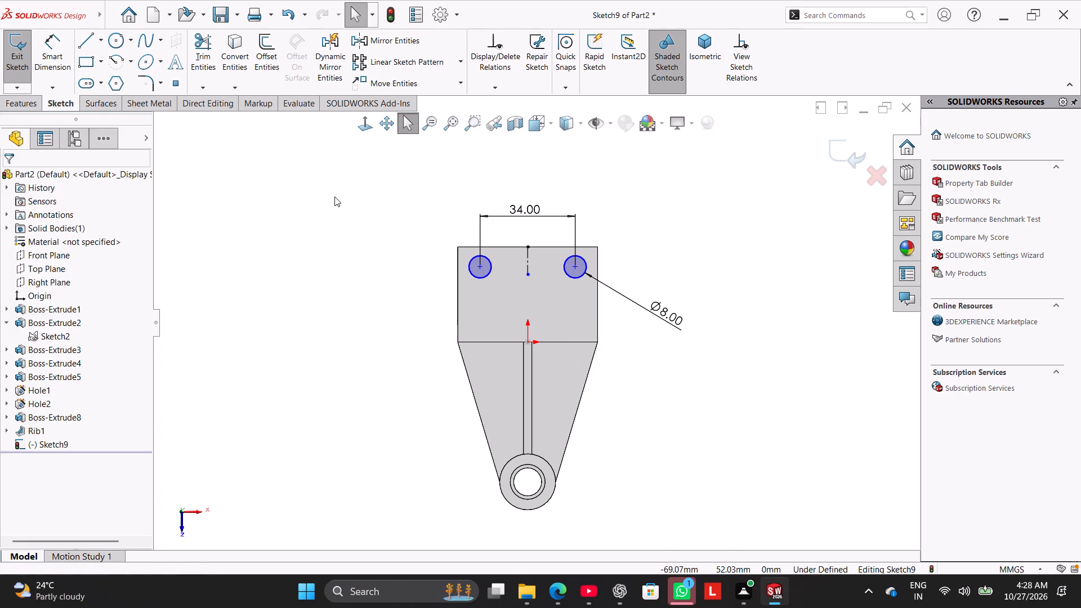
# Dimension the circle centre 10 mm from the outer edge of the top face.
pyautogui.moveTo(52, 51); pyautogui.dragTo(64, 57)
pyautogui.click(578, 247)
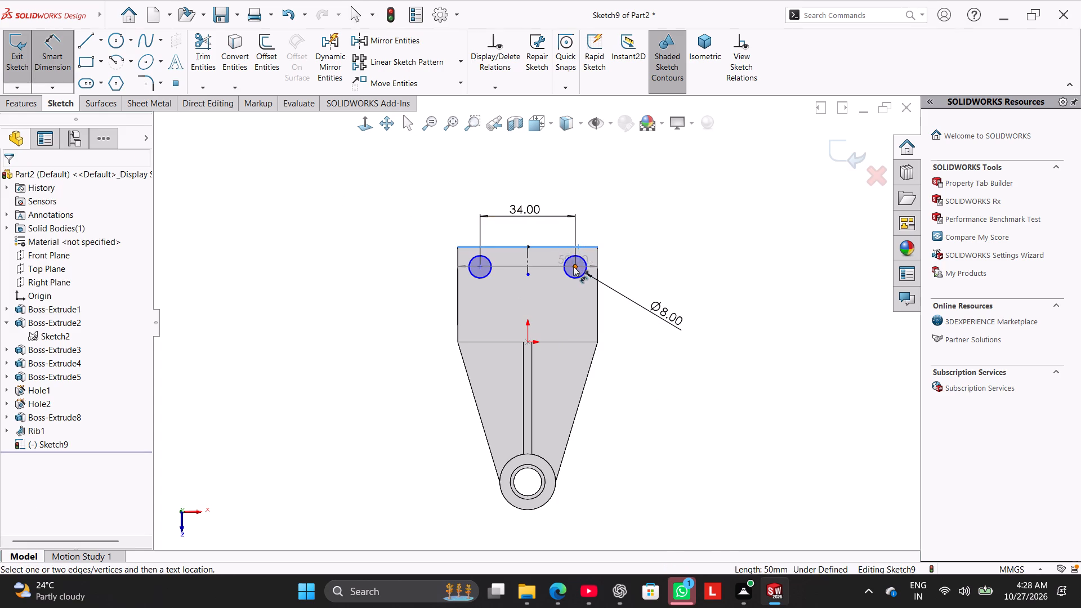
pyautogui.click(573, 266)
pyautogui.click(624, 263)
pyautogui.write('10')
pyautogui.press('Return')
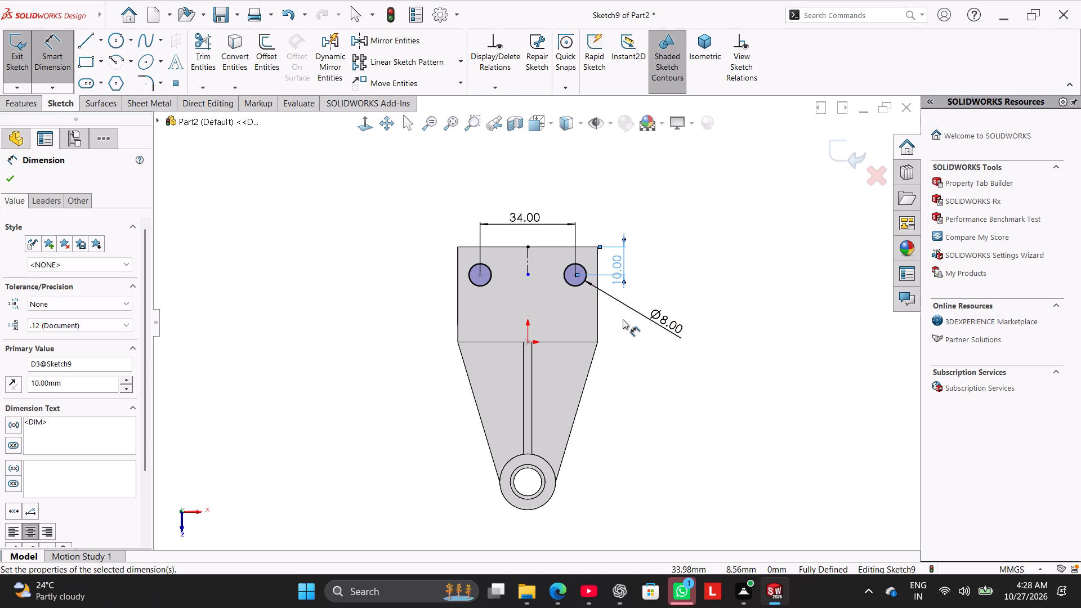
pyautogui.moveTo(266, 318); pyautogui.dragTo(272, 320, button='right')
pyautogui.click(320, 356)
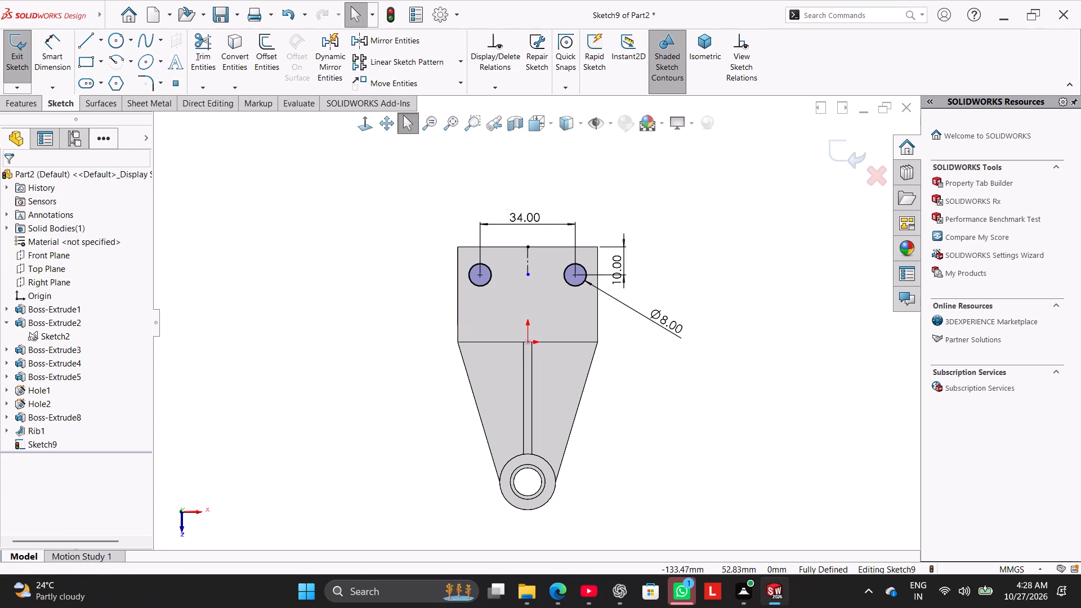
# Cut the two sketched circles through all of the bracket with an Extruded Cut.
pyautogui.click(21, 106)
pyautogui.click(202, 58)
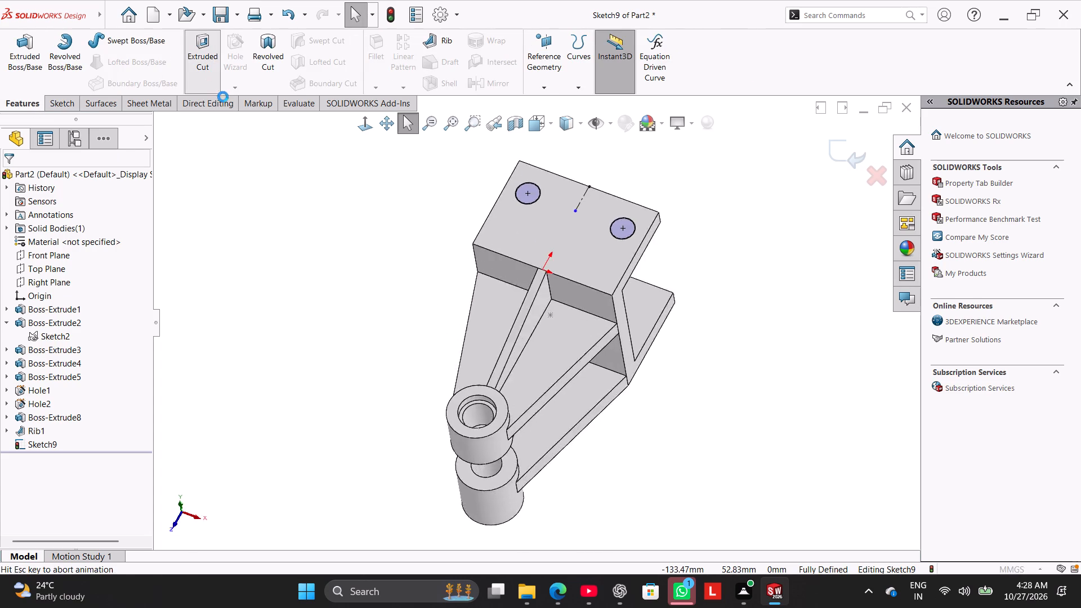
pyautogui.click(93, 252)
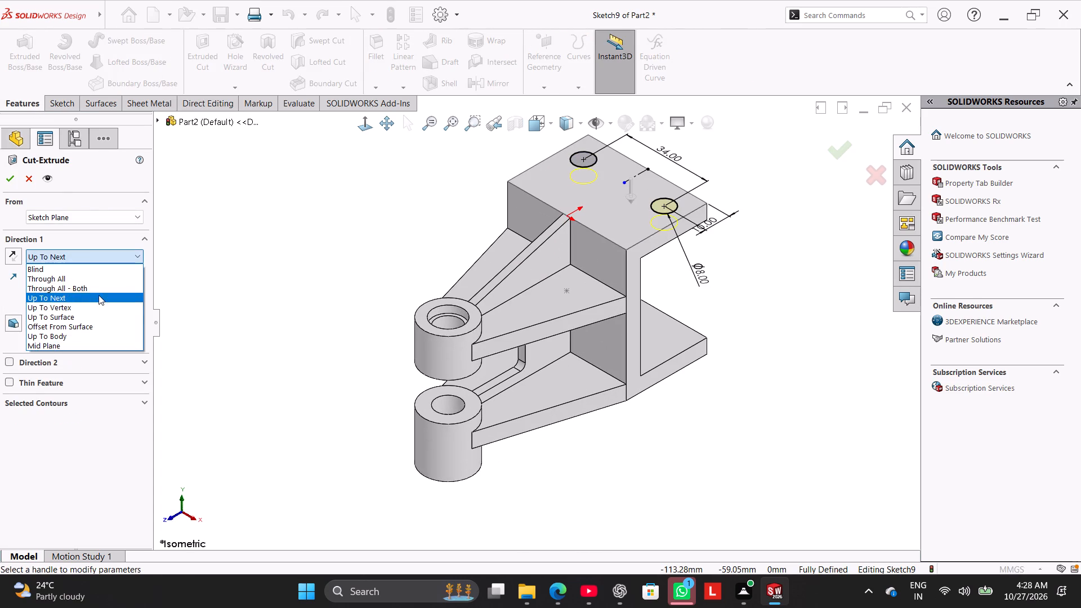
pyautogui.click(95, 281)
pyautogui.click(13, 181)
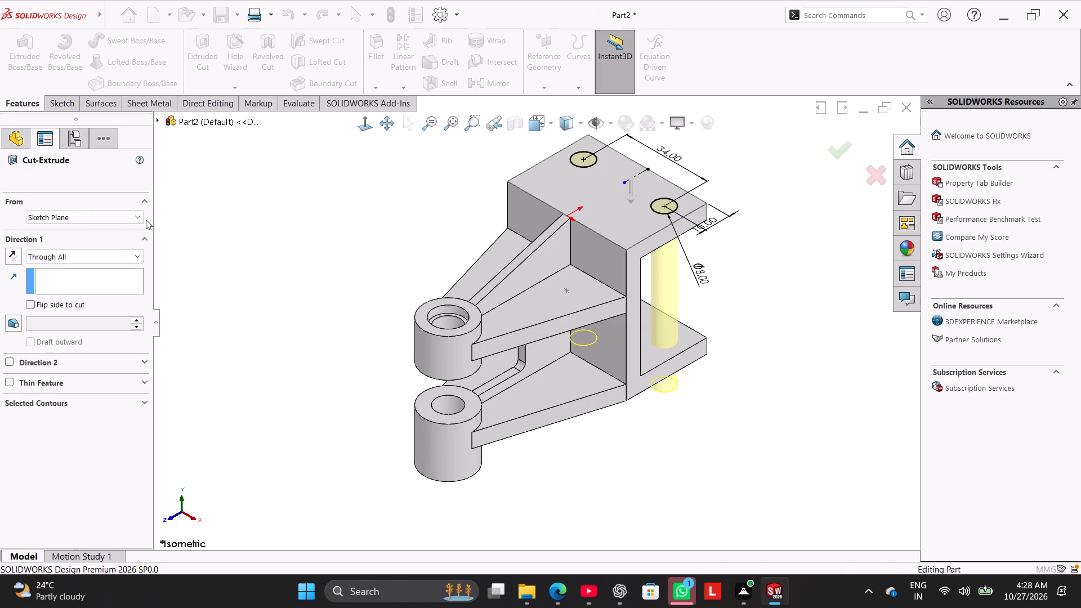
pyautogui.click(226, 221)
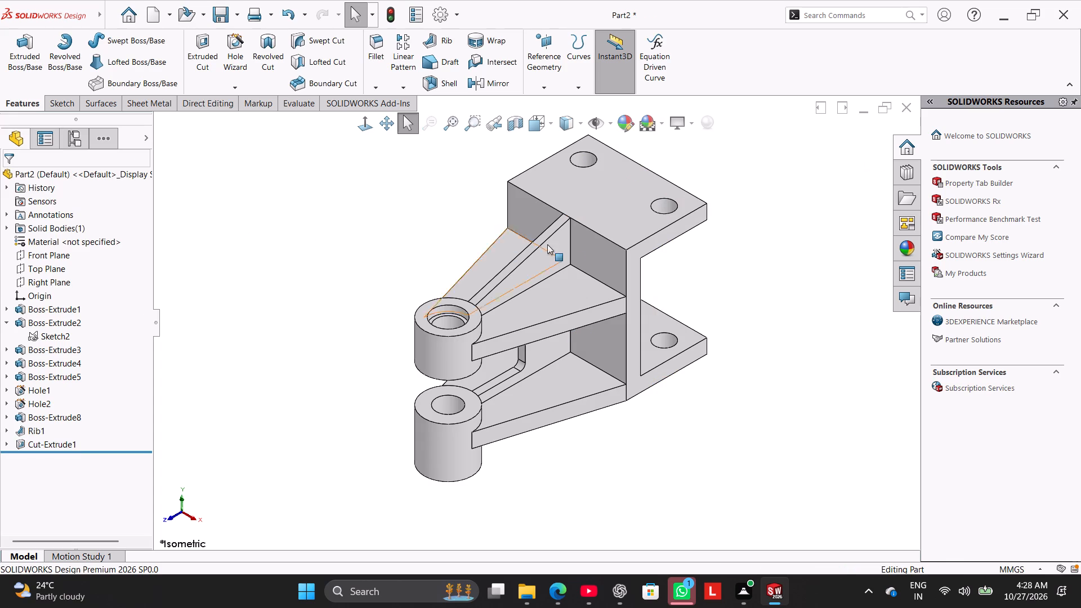
# Sketch a circle about 9.8 mm in diameter on the lower flange's inner face, centred across its width.
pyautogui.moveTo(723, 285); pyautogui.dragTo(668, 290, button='middle')
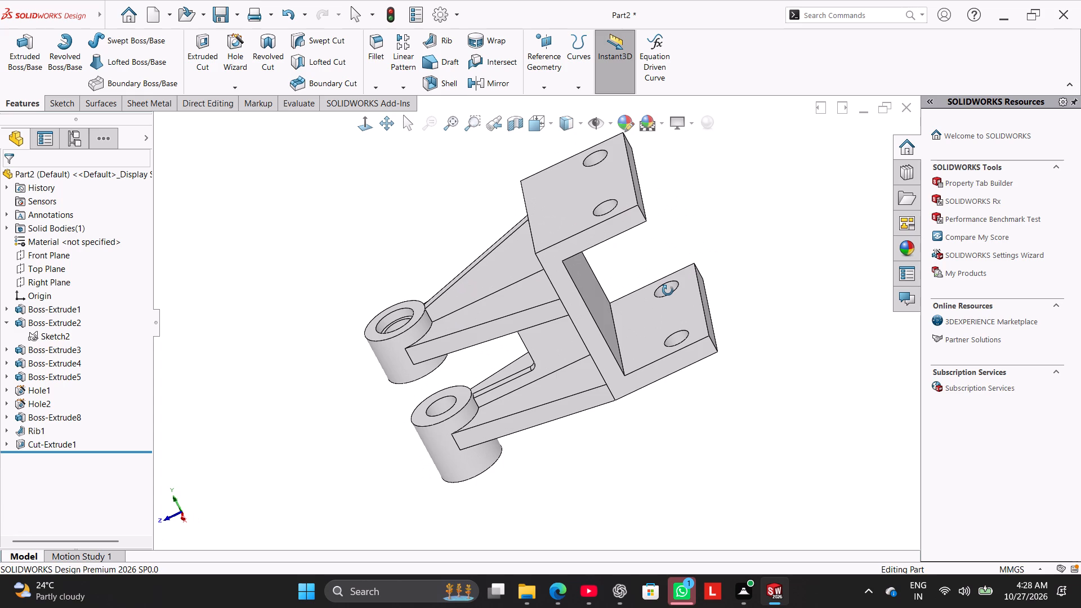
pyautogui.moveTo(668, 290); pyautogui.dragTo(665, 314, button='middle')
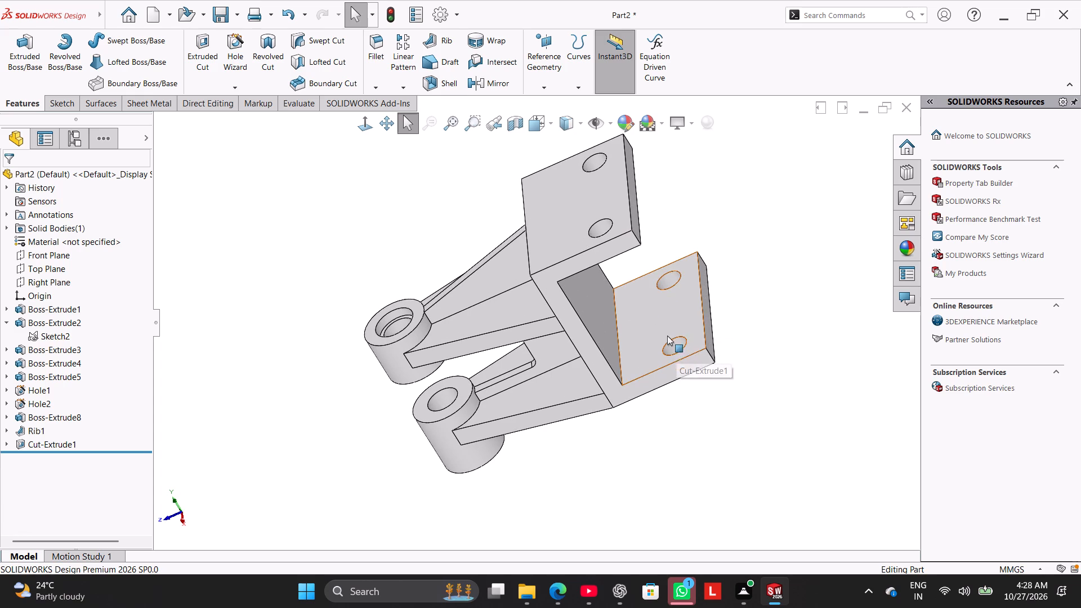
pyautogui.rightClick(667, 317)
pyautogui.click(691, 303)
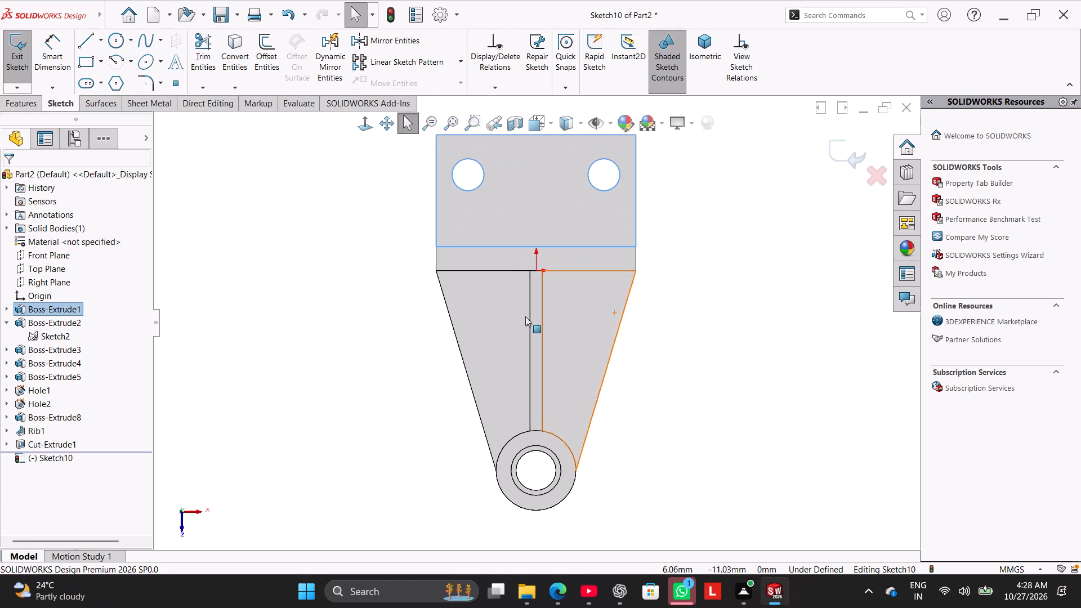
pyautogui.click(110, 41)
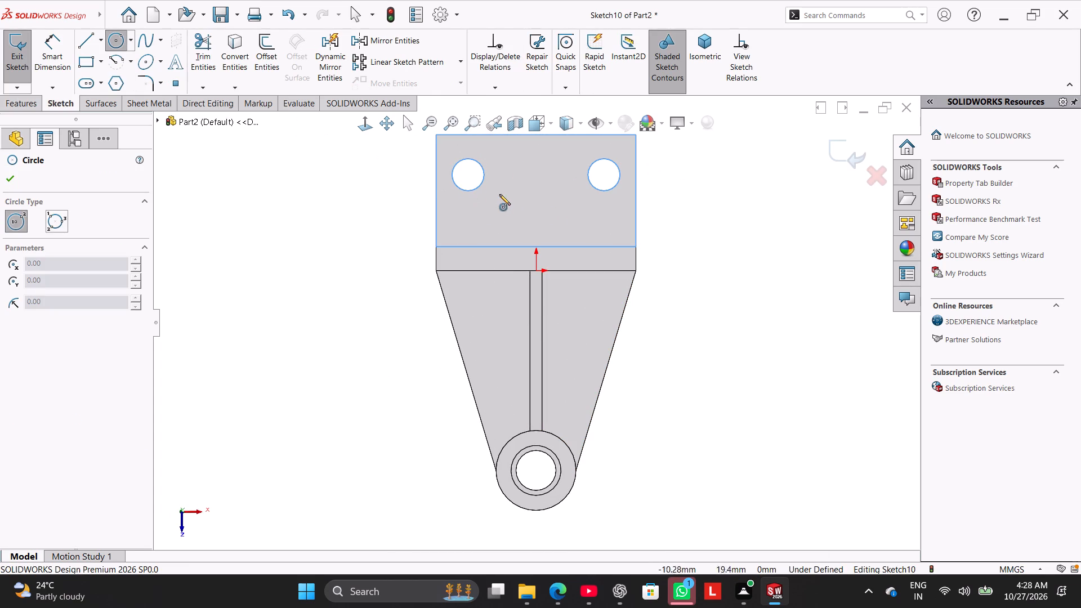
pyautogui.click(535, 190)
pyautogui.click(544, 208)
pyautogui.rightClick(391, 211)
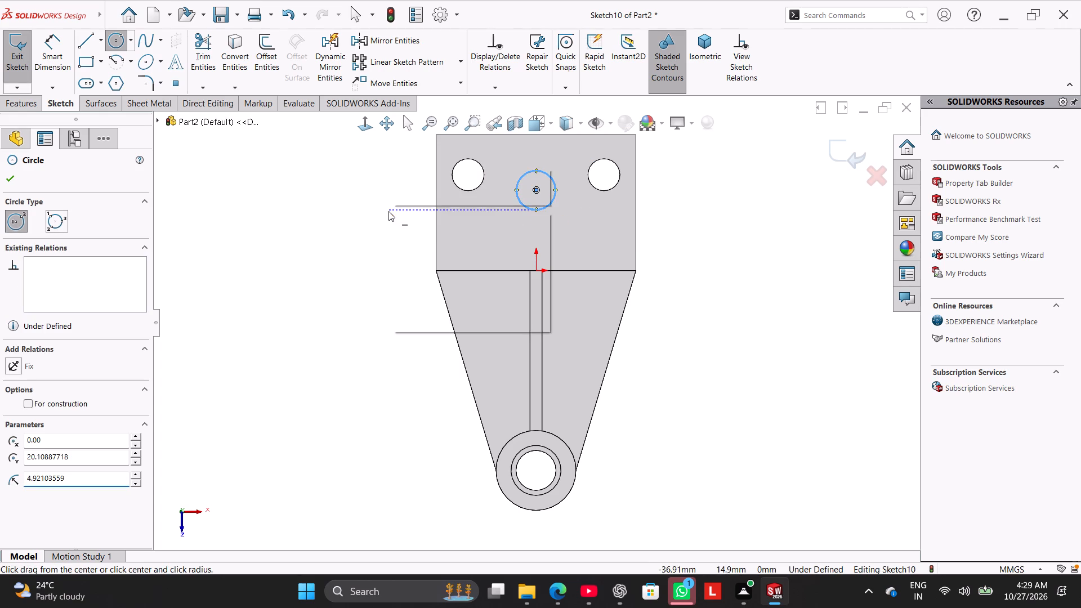
pyautogui.click(401, 218)
# Dimension the new circle's diameter as 8 mm.
pyautogui.moveTo(52, 64); pyautogui.dragTo(72, 68)
pyautogui.click(543, 205)
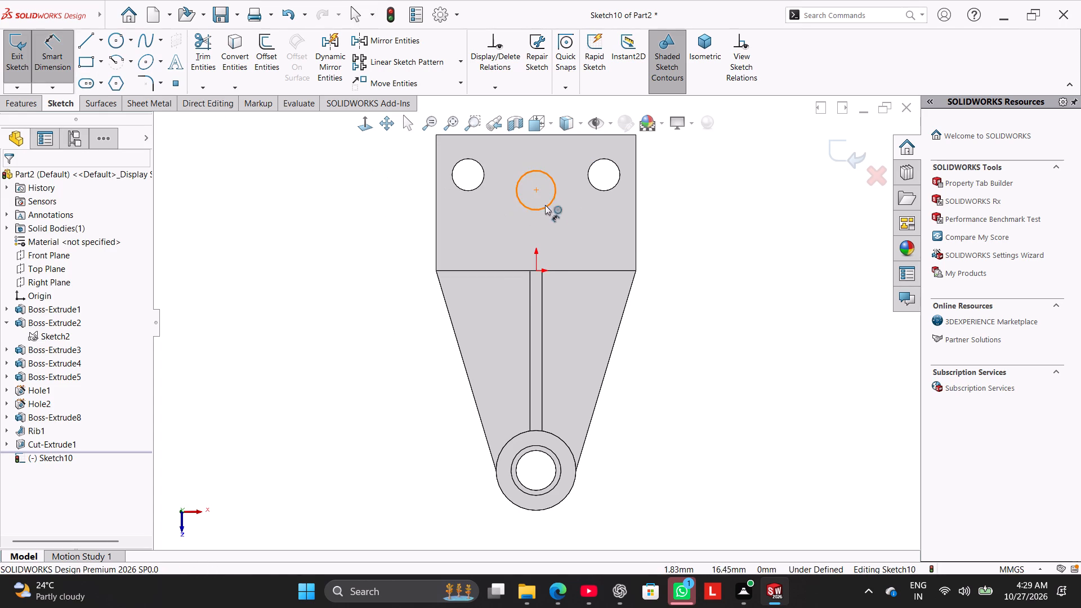
pyautogui.click(669, 258)
pyautogui.press('8')
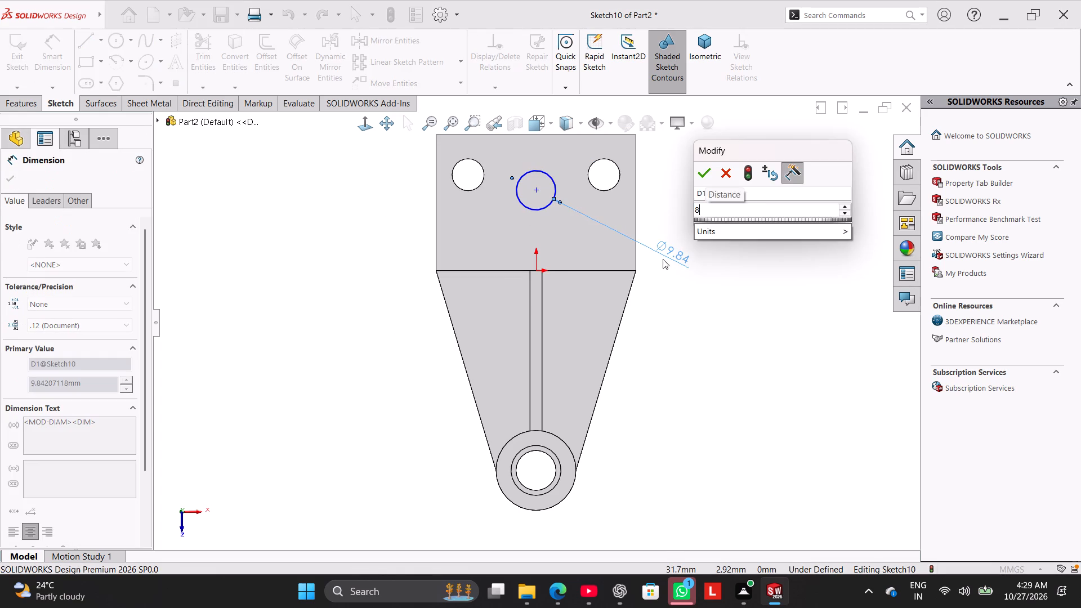
pyautogui.press('Return')
pyautogui.rightClick(667, 312)
pyautogui.moveTo(699, 347); pyautogui.dragTo(694, 343)
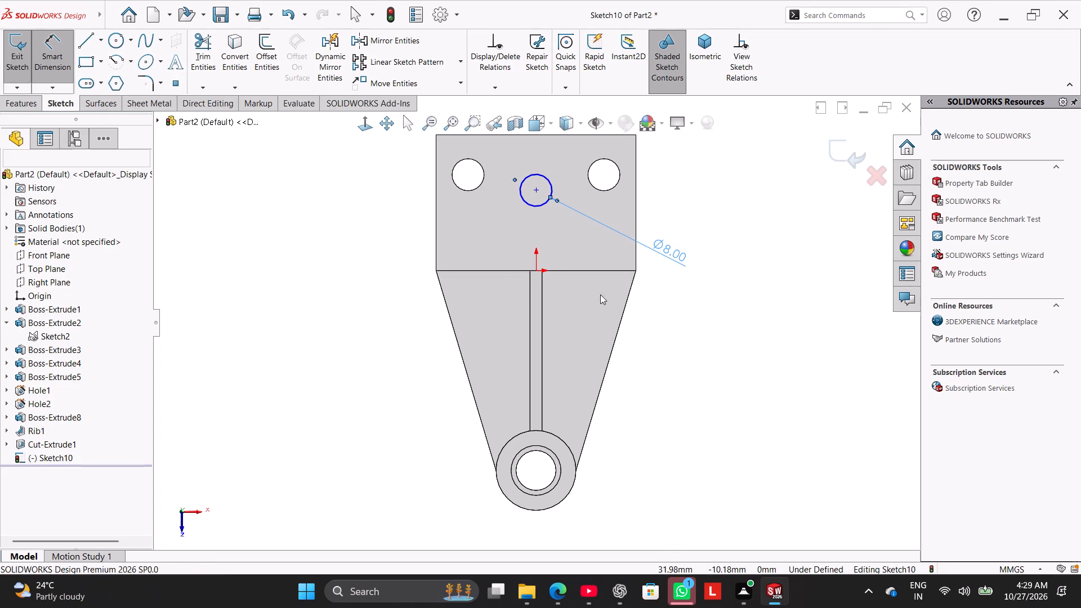
# Draw a vertical centreline from the midpoint of the flange's outer edge to the circle's centre.
pyautogui.click(103, 44)
pyautogui.click(117, 68)
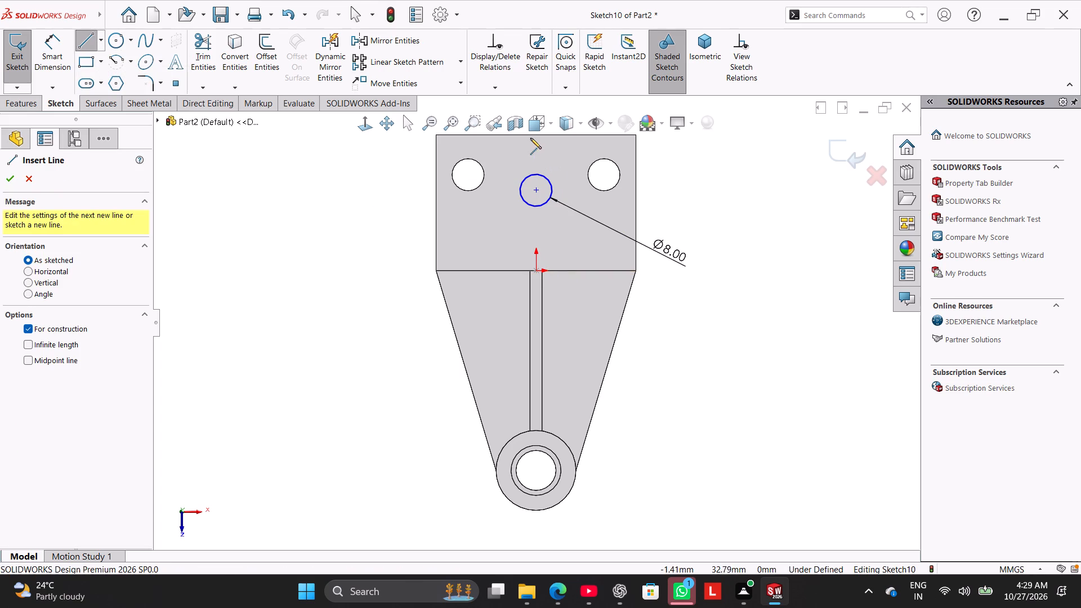
pyautogui.scroll(2, 543, 149)
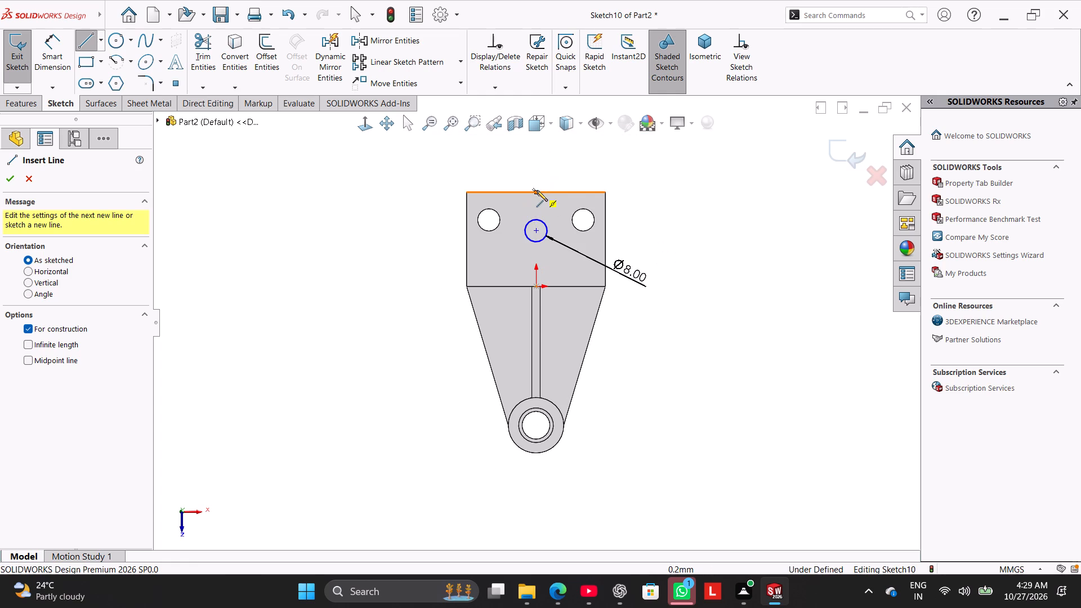
pyautogui.click(537, 190)
pyautogui.click(537, 231)
pyautogui.rightClick(405, 202)
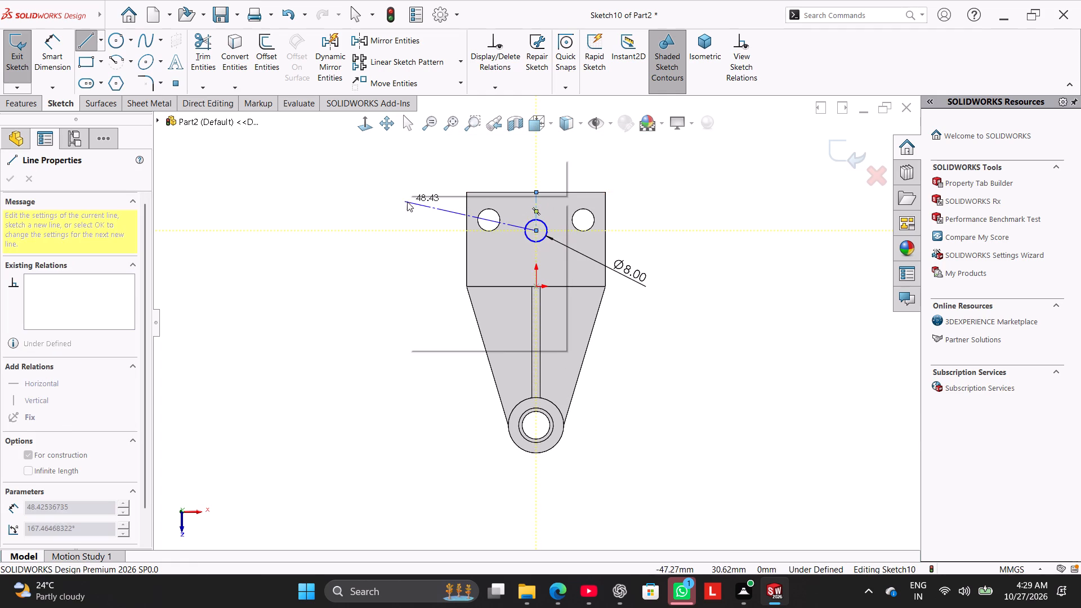
pyautogui.click(418, 205)
# Dimension the vertical centreline as 17 mm to locate the circle from the flange's outer edge.
pyautogui.click(57, 65)
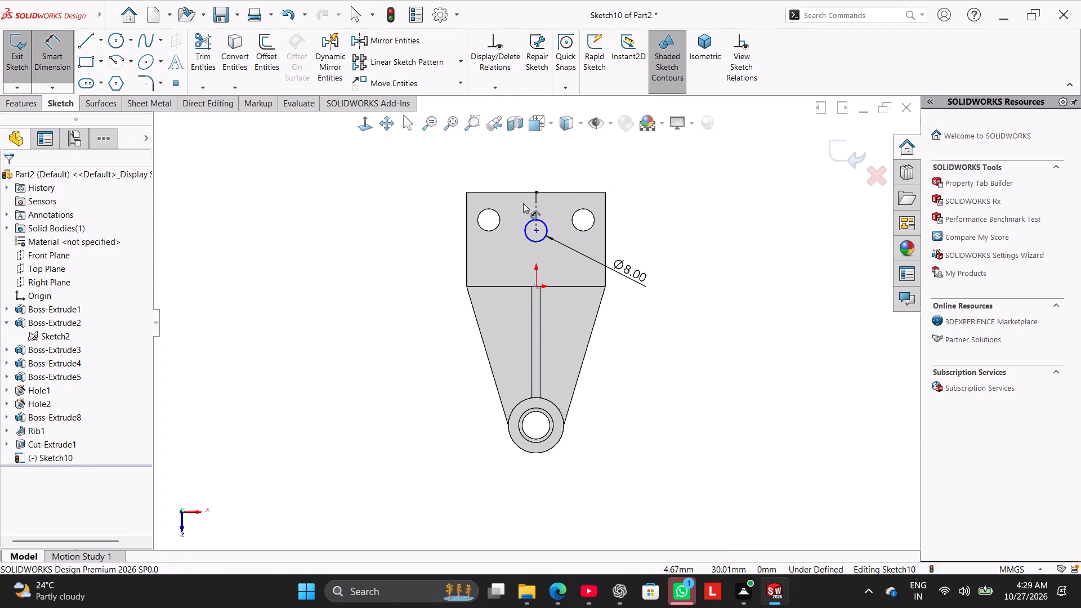
pyautogui.click(533, 205)
pyautogui.click(622, 212)
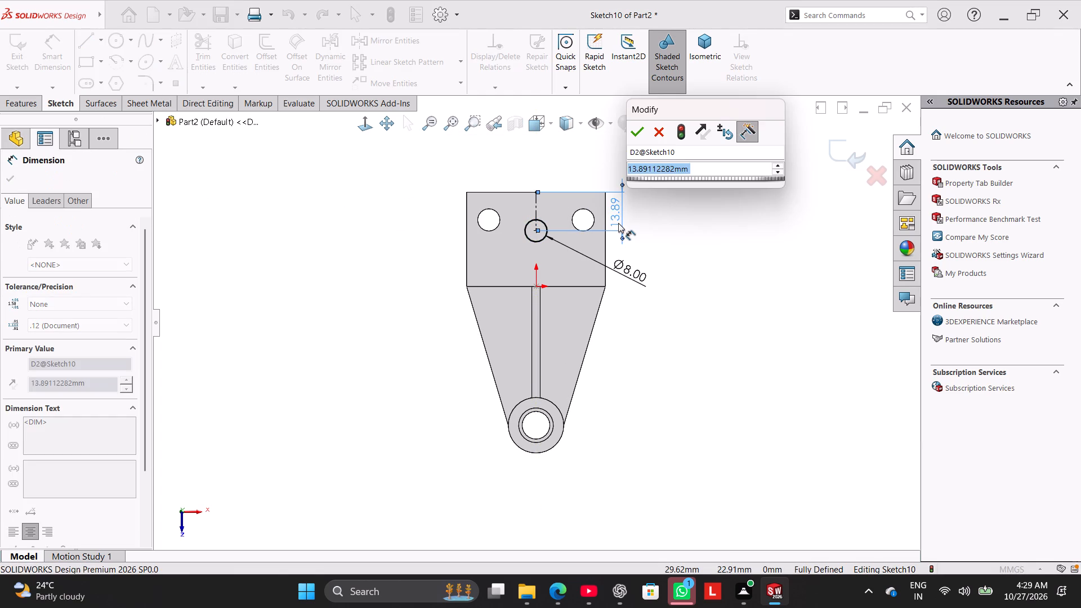
pyautogui.write('17')
pyautogui.press('Return')
pyautogui.rightClick(663, 230)
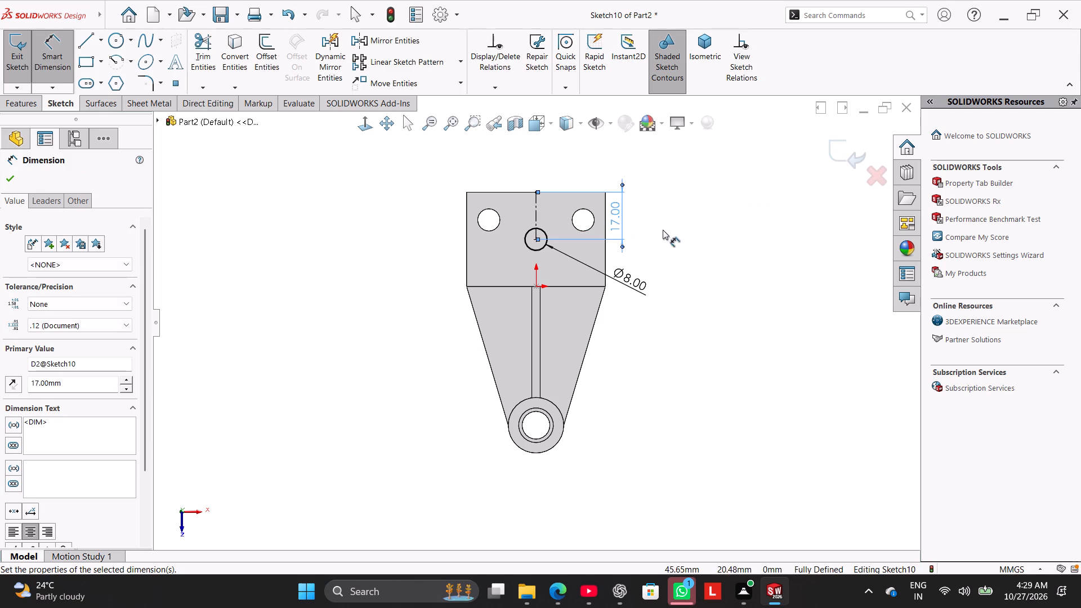
pyautogui.click(721, 256)
pyautogui.rightClick(704, 232)
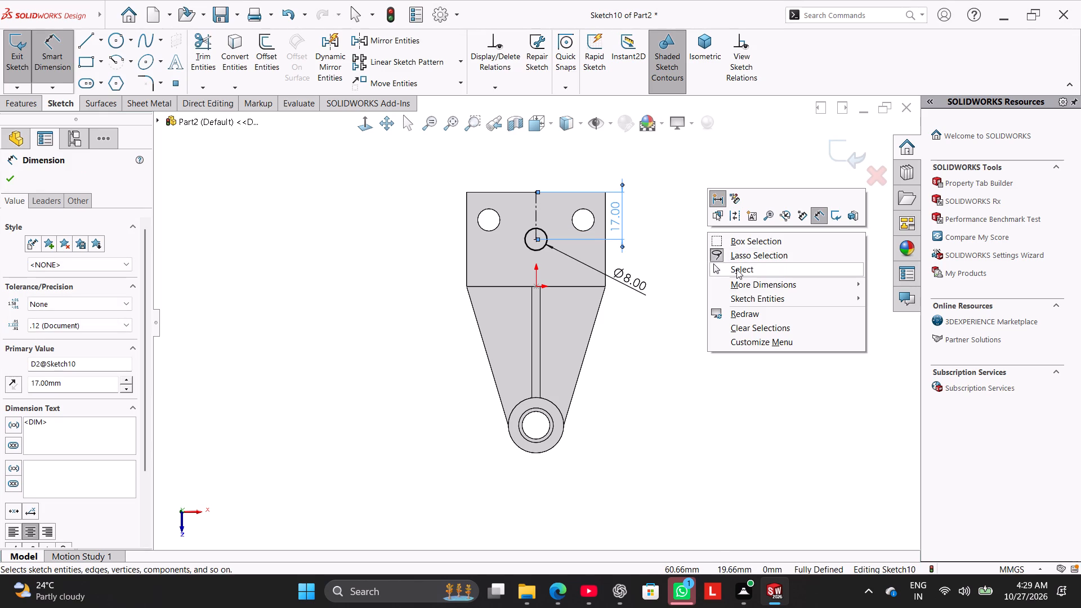
pyautogui.click(736, 269)
# Cut the 8 mm circle through the lower flange only, using an Extruded Cut with the Up To Next end condition.
pyautogui.click(30, 106)
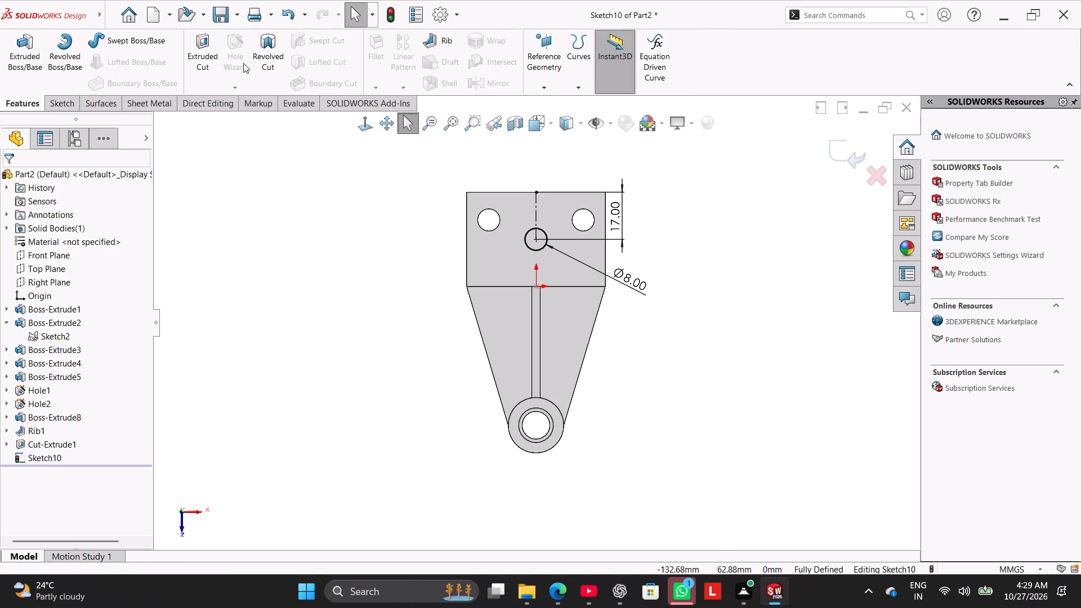
pyautogui.click(194, 57)
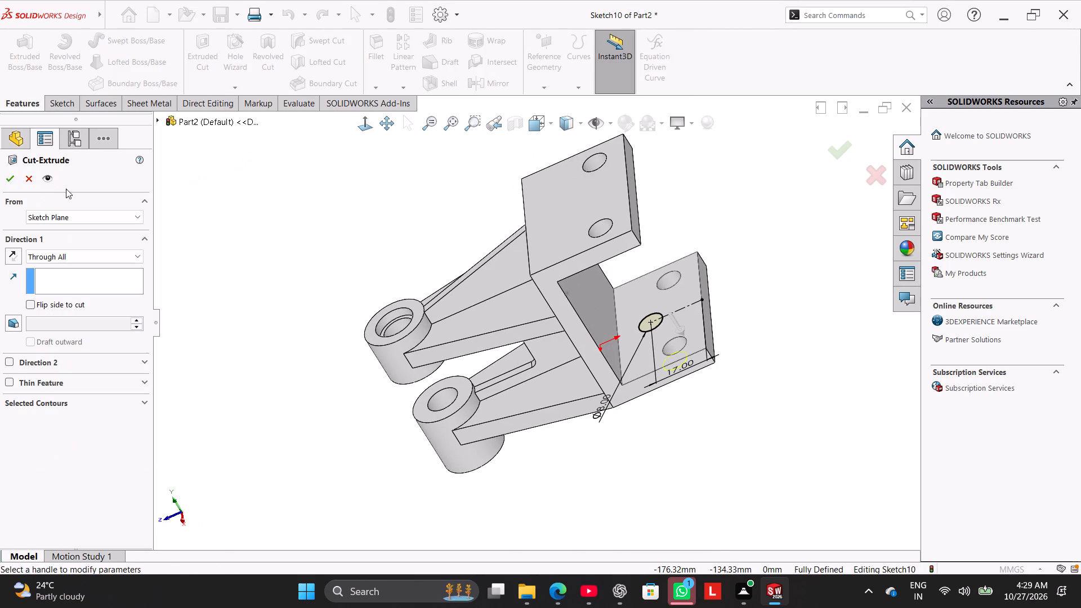
pyautogui.moveTo(317, 259); pyautogui.dragTo(311, 179, button='middle')
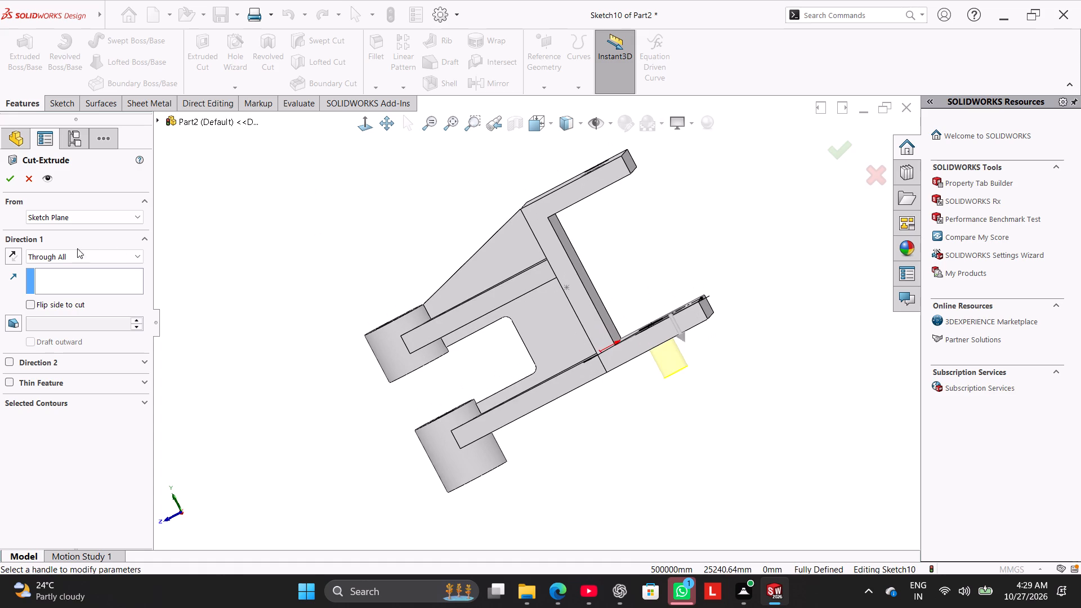
pyautogui.click(58, 254)
pyautogui.click(69, 295)
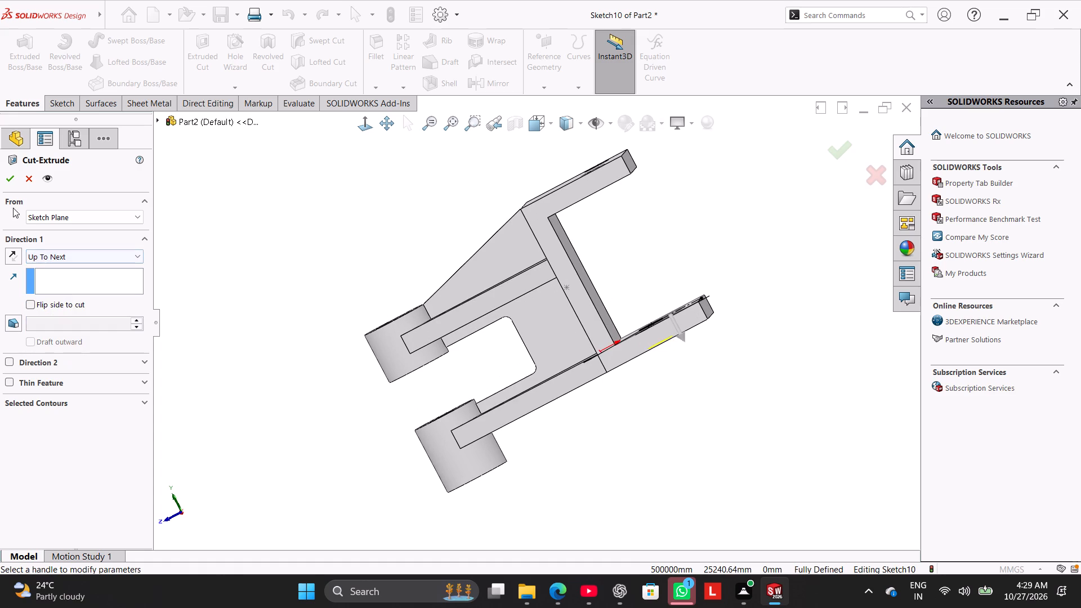
pyautogui.click(6, 185)
pyautogui.click(212, 254)
pyautogui.moveTo(224, 319); pyautogui.dragTo(367, 265, button='right')
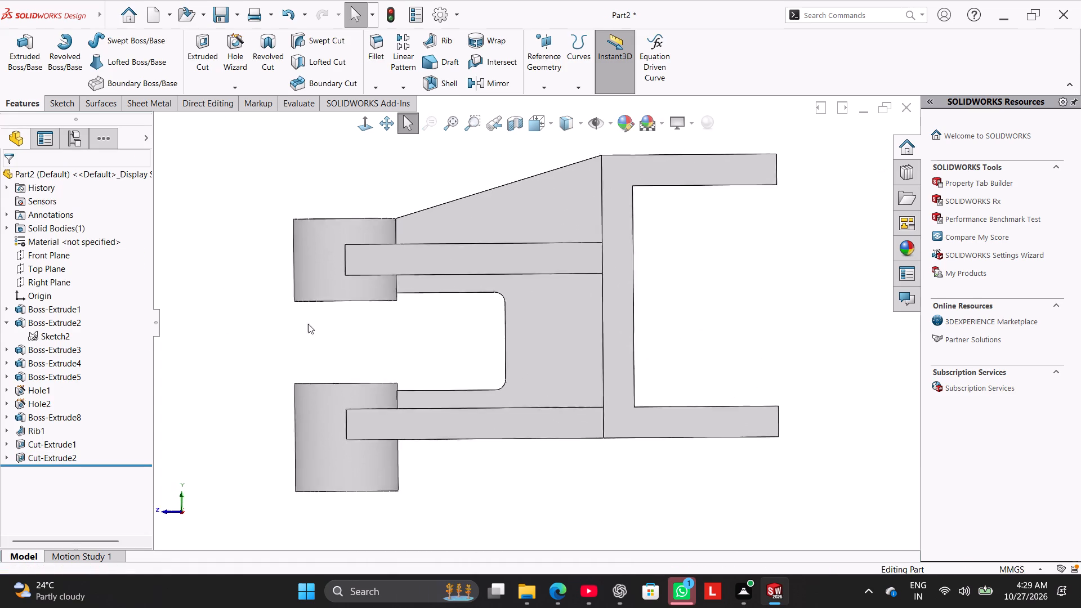
pyautogui.moveTo(282, 346); pyautogui.dragTo(379, 243, button='right')
pyautogui.click(203, 312)
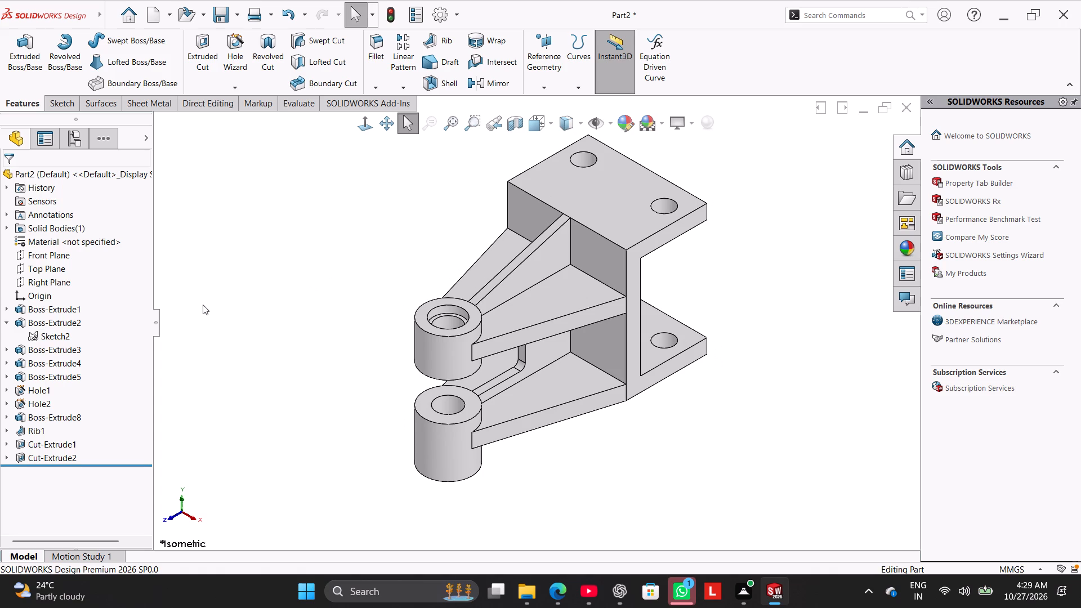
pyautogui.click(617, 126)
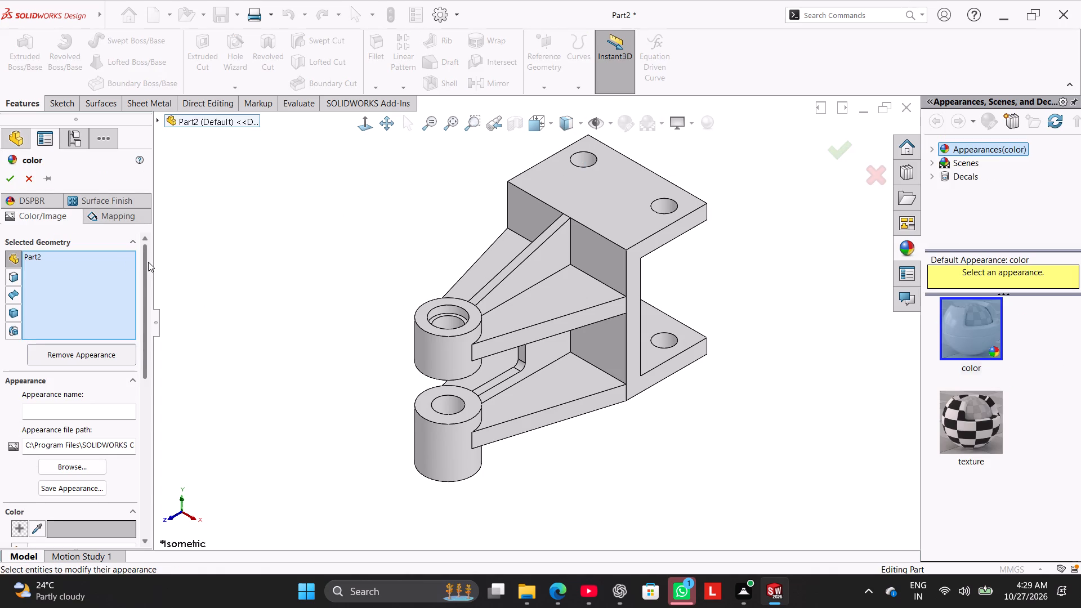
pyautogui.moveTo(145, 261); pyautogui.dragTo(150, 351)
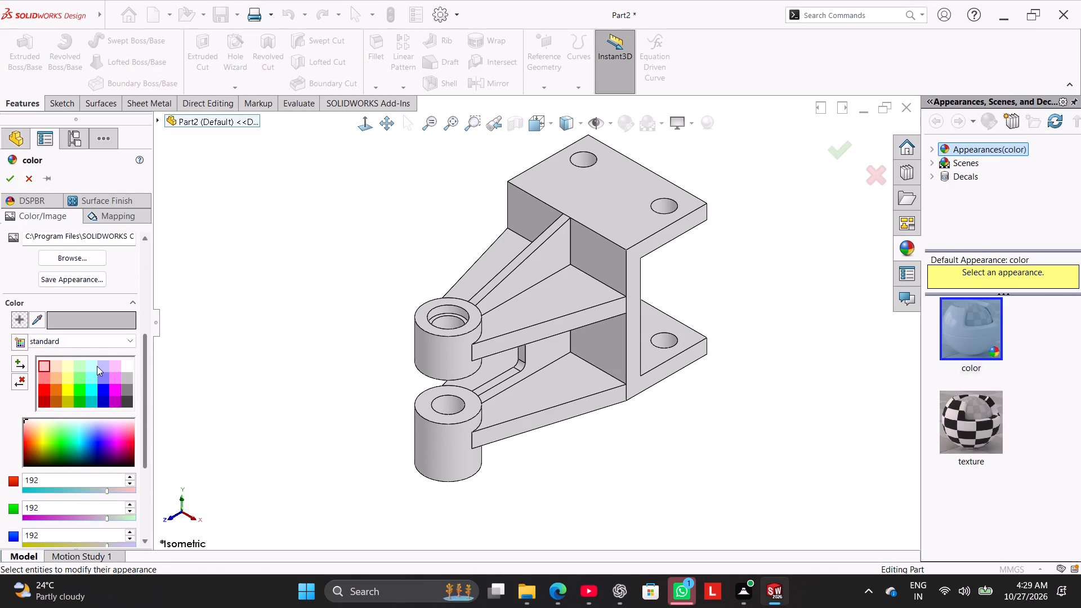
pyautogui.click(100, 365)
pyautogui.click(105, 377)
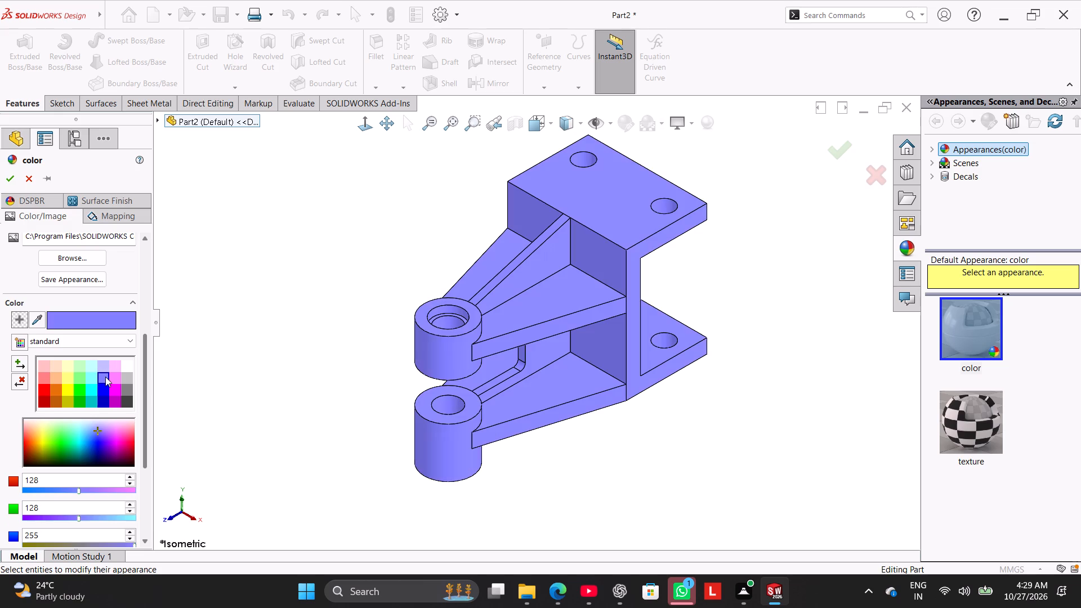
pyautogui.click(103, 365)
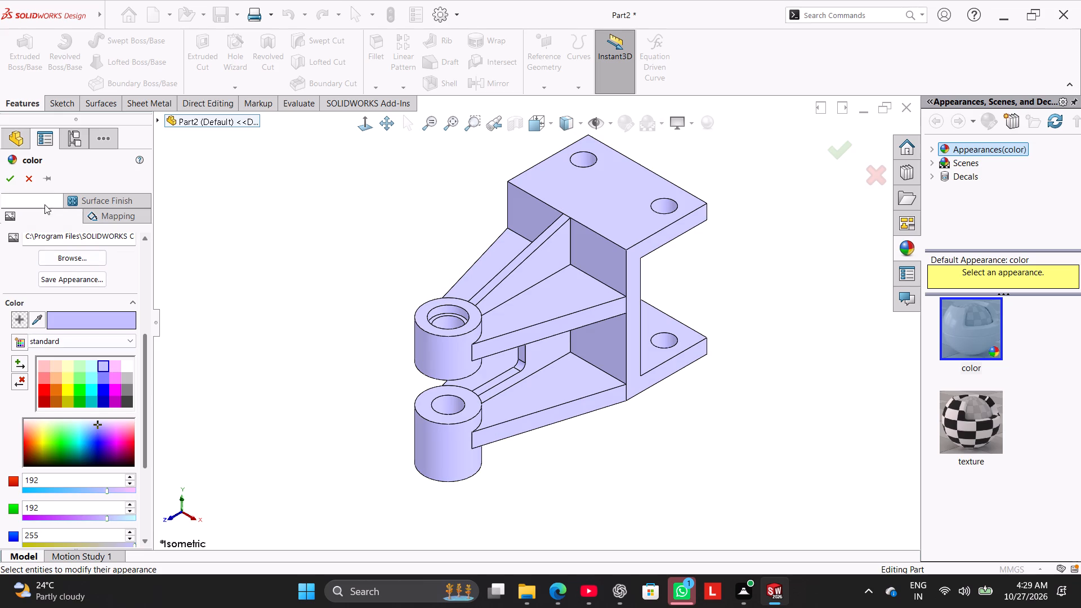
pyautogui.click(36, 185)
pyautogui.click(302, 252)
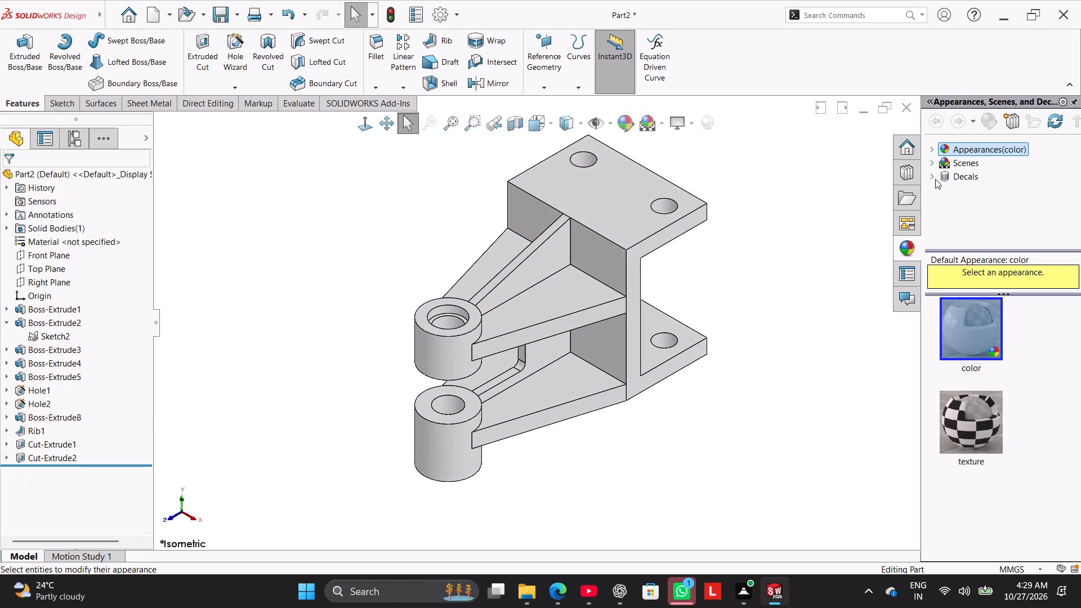
# Try stainless steel knurled and stainless steel treadplate from the metal appearances on the part, and apply sandblasted steel.
pyautogui.click(930, 151)
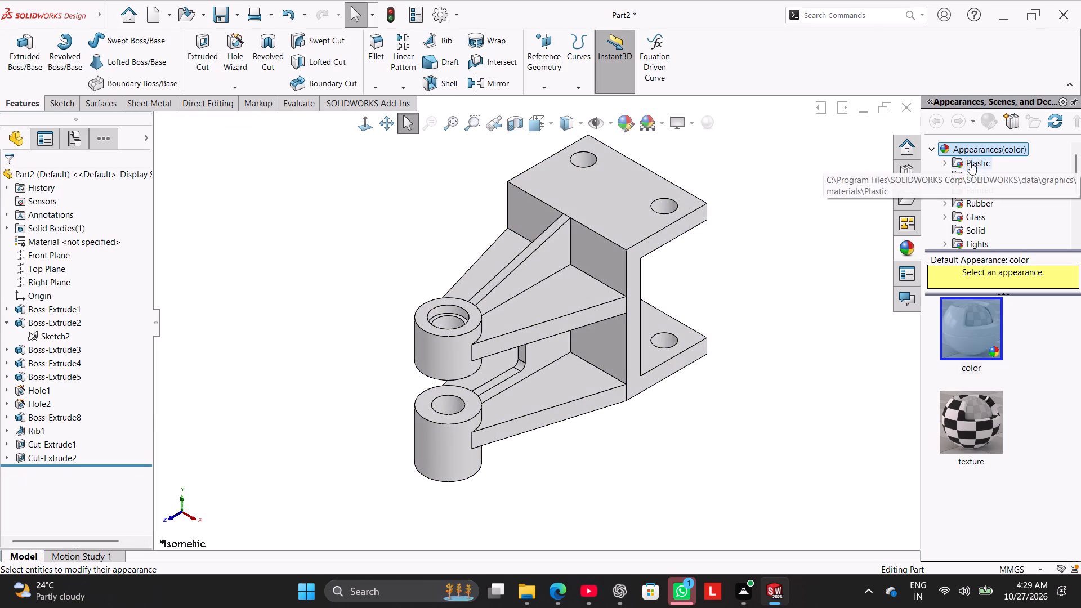
pyautogui.click(946, 175)
pyautogui.click(977, 163)
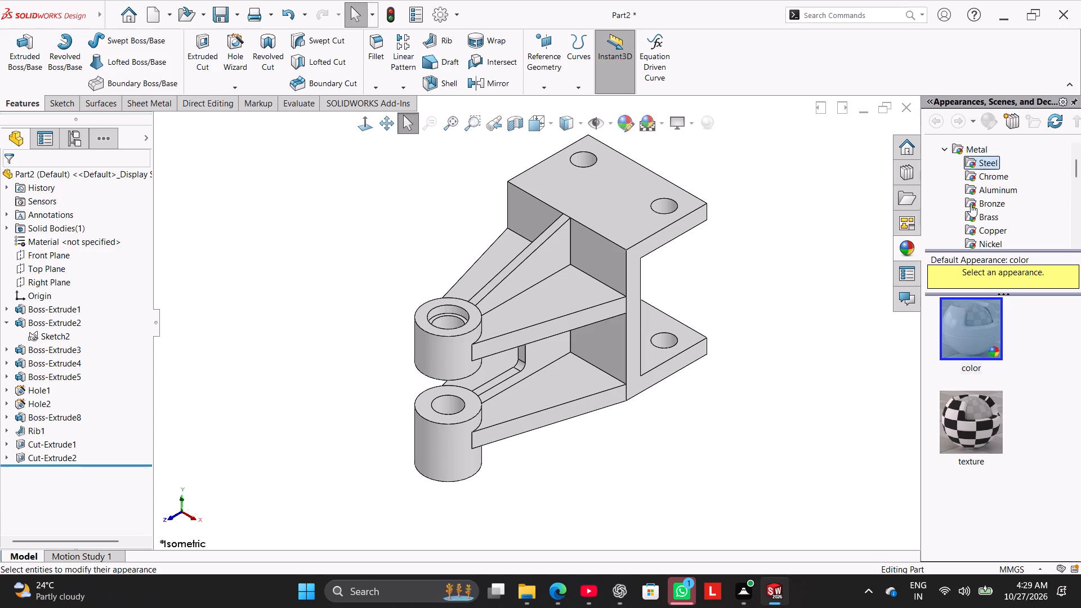
pyautogui.click(976, 332)
pyautogui.scroll(-5, 1029, 420)
pyautogui.doubleClick(974, 482)
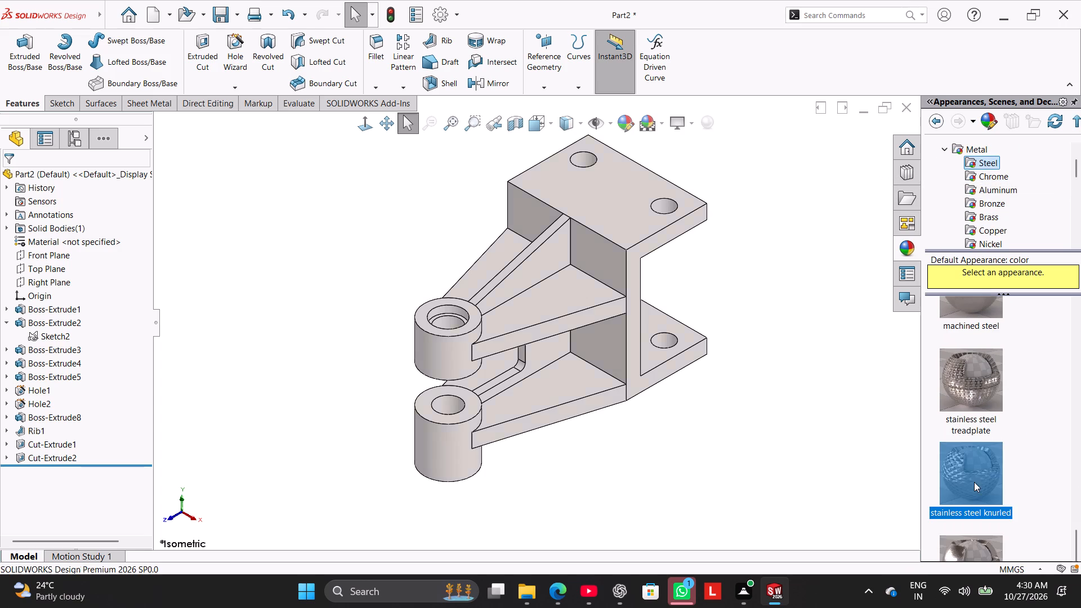
pyautogui.scroll(-4, 1000, 455)
pyautogui.doubleClick(968, 539)
pyautogui.scroll(-5, 989, 472)
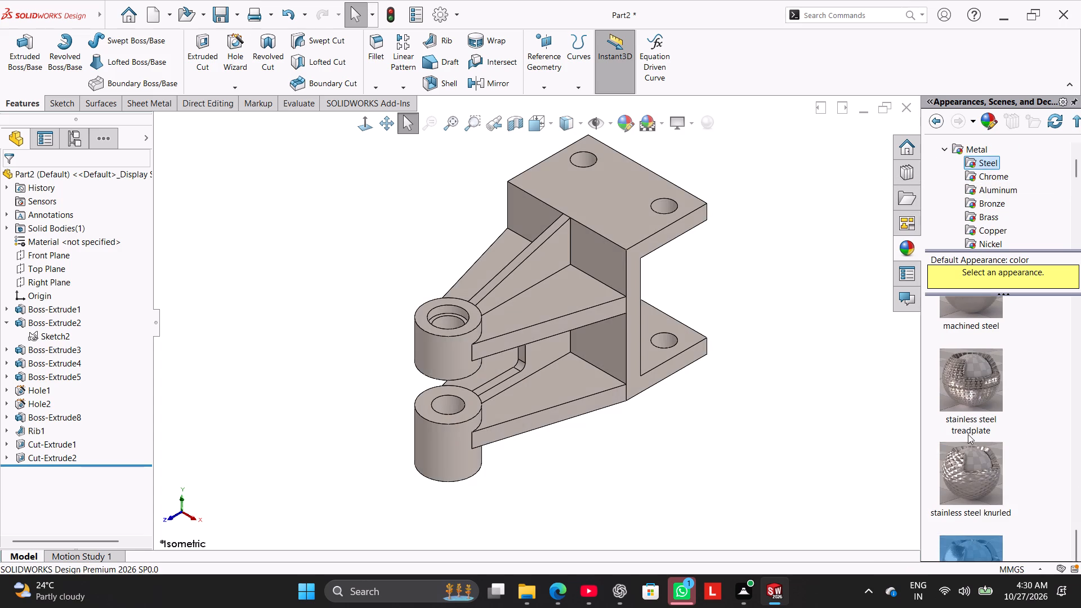
pyautogui.doubleClick(969, 392)
pyautogui.scroll(3, 970, 390)
pyautogui.doubleClick(976, 408)
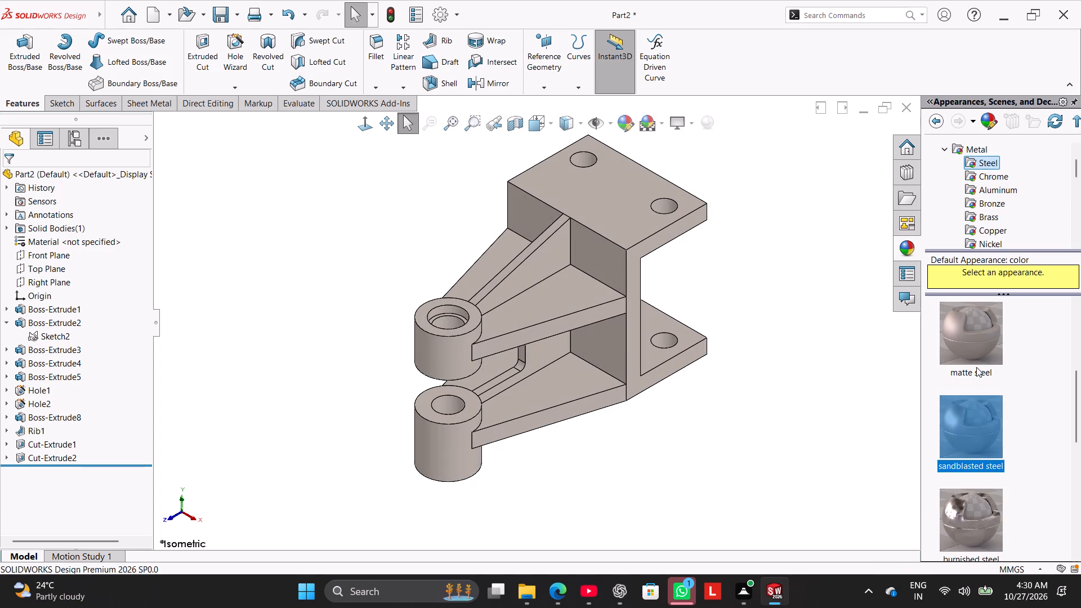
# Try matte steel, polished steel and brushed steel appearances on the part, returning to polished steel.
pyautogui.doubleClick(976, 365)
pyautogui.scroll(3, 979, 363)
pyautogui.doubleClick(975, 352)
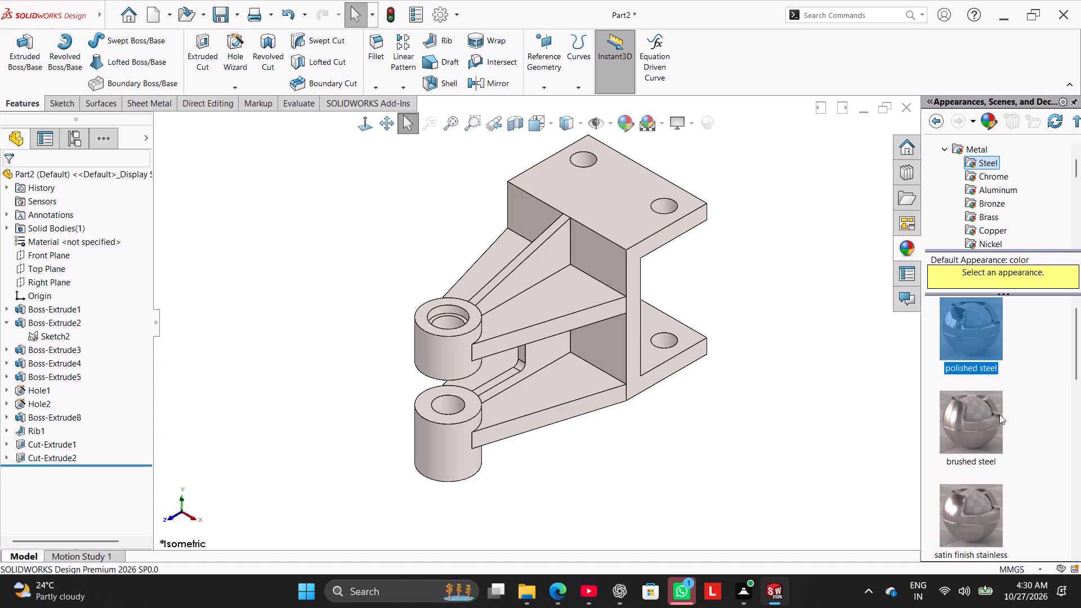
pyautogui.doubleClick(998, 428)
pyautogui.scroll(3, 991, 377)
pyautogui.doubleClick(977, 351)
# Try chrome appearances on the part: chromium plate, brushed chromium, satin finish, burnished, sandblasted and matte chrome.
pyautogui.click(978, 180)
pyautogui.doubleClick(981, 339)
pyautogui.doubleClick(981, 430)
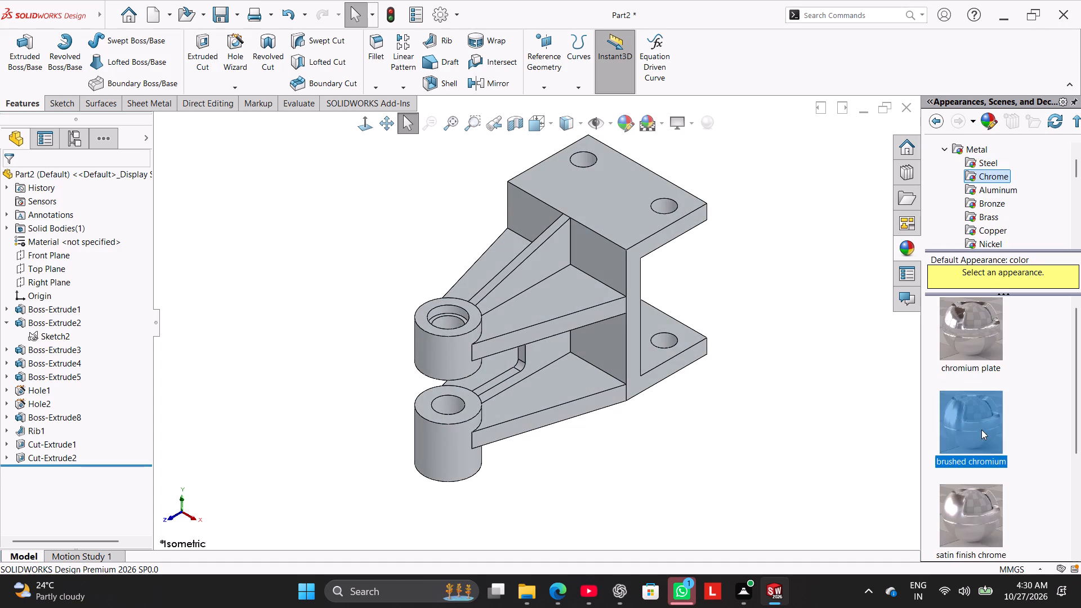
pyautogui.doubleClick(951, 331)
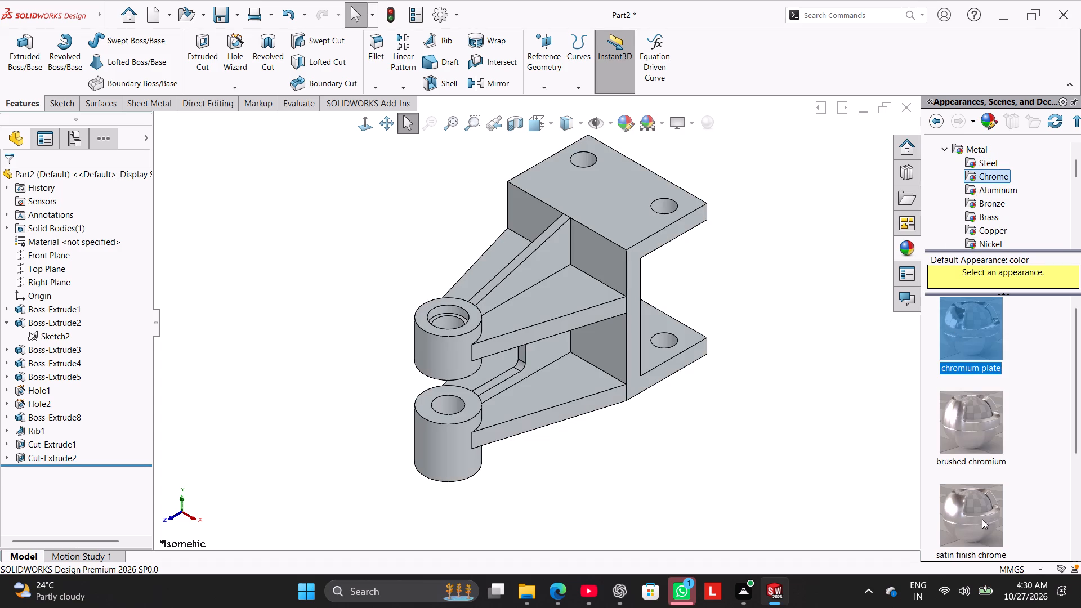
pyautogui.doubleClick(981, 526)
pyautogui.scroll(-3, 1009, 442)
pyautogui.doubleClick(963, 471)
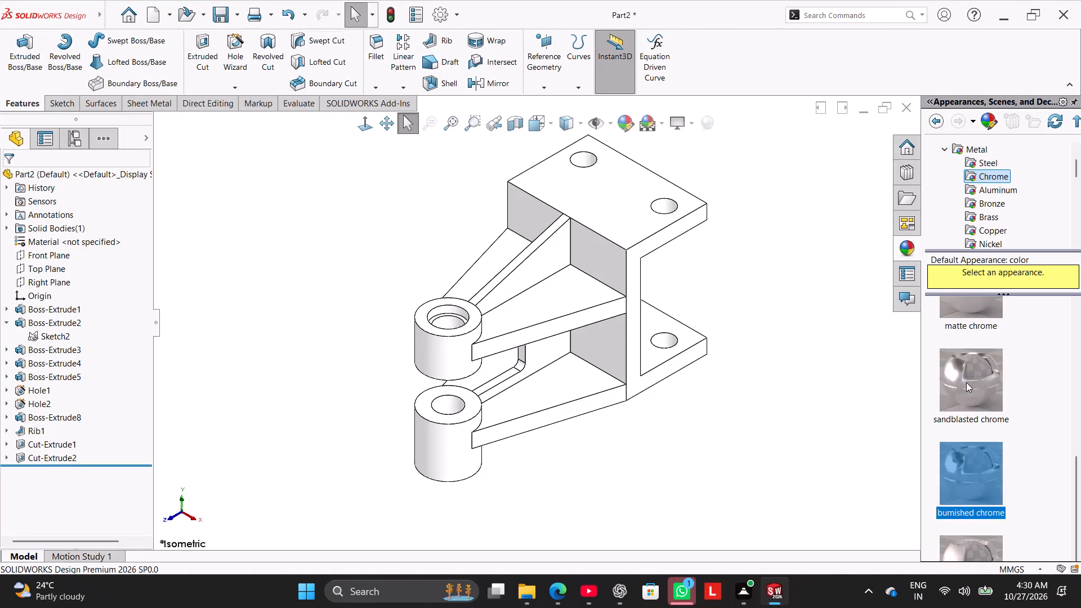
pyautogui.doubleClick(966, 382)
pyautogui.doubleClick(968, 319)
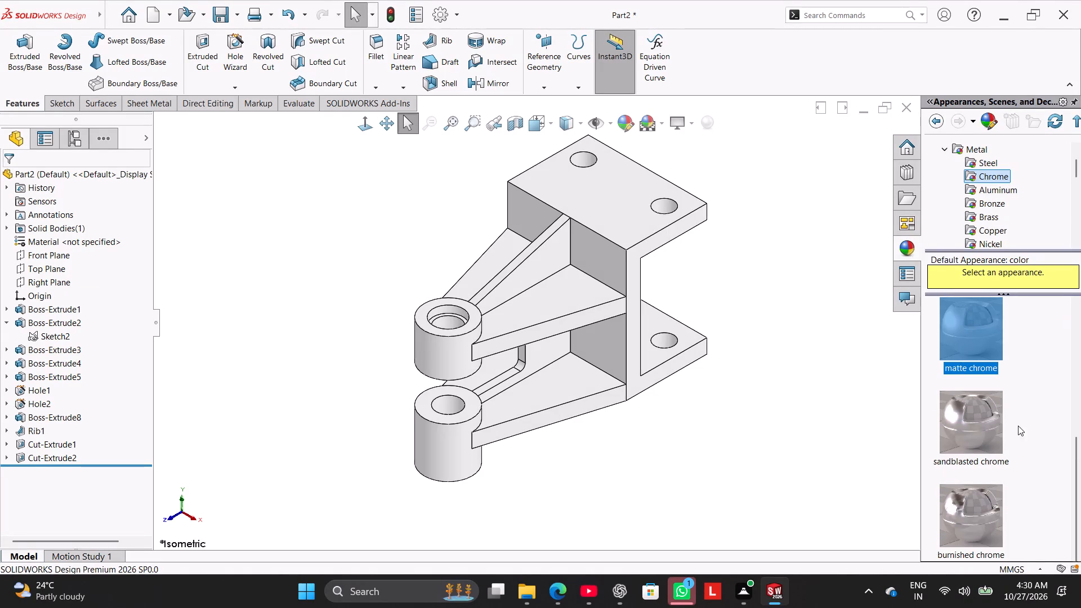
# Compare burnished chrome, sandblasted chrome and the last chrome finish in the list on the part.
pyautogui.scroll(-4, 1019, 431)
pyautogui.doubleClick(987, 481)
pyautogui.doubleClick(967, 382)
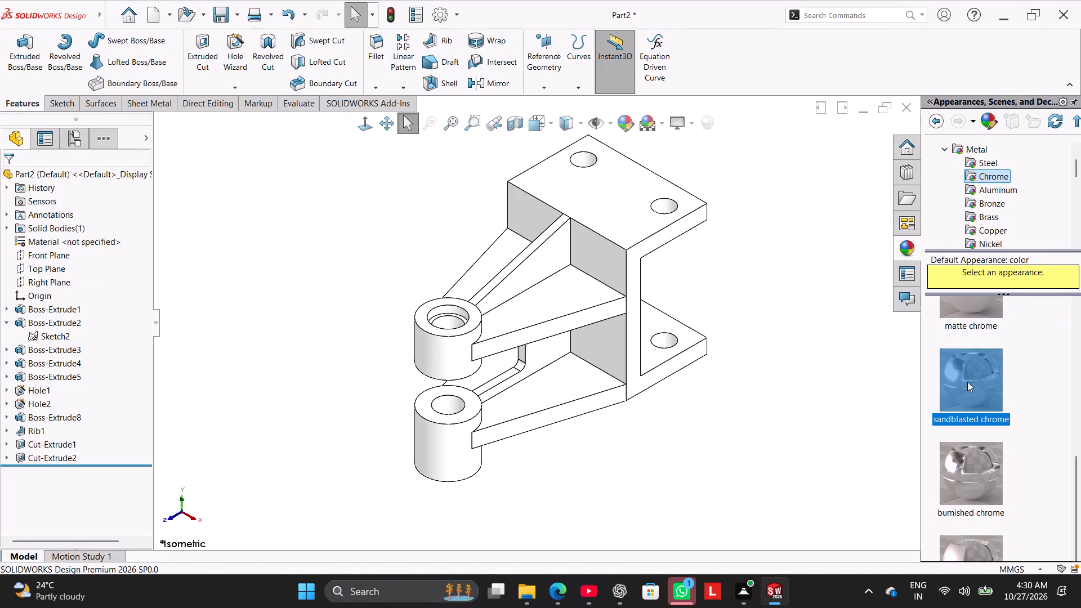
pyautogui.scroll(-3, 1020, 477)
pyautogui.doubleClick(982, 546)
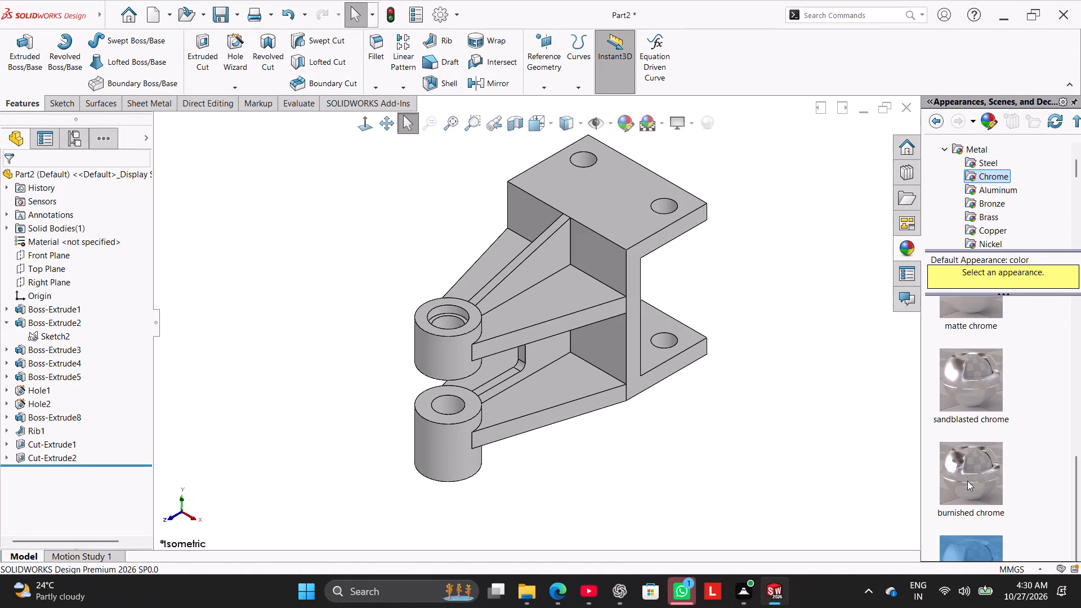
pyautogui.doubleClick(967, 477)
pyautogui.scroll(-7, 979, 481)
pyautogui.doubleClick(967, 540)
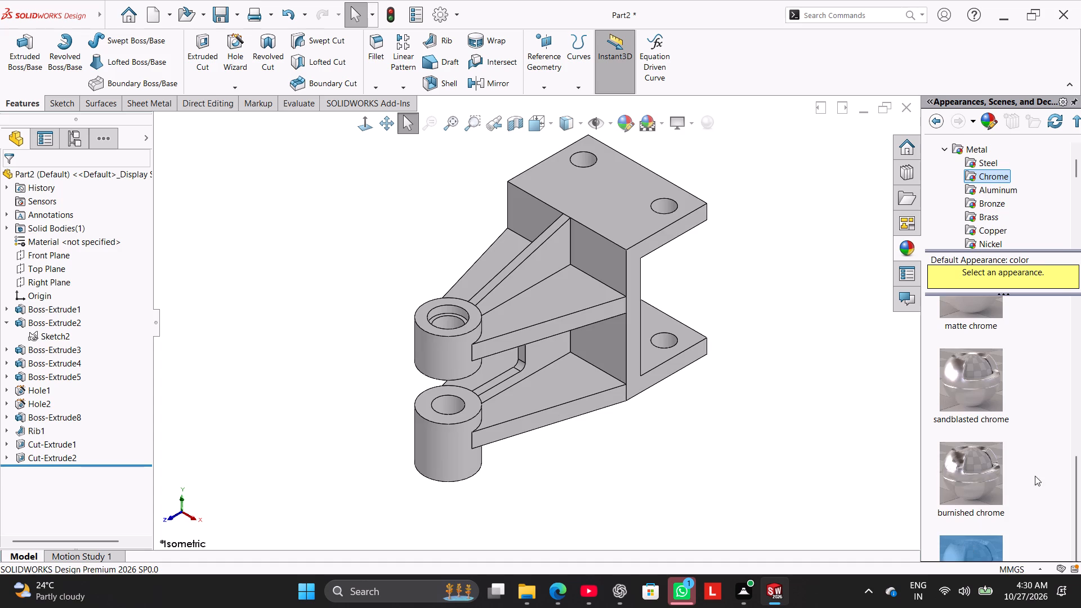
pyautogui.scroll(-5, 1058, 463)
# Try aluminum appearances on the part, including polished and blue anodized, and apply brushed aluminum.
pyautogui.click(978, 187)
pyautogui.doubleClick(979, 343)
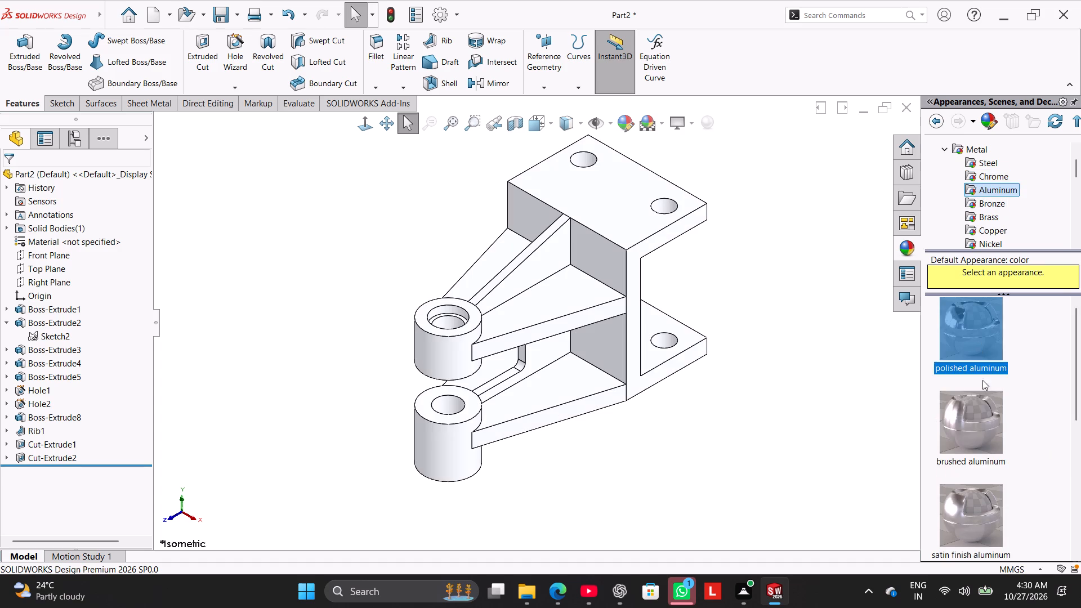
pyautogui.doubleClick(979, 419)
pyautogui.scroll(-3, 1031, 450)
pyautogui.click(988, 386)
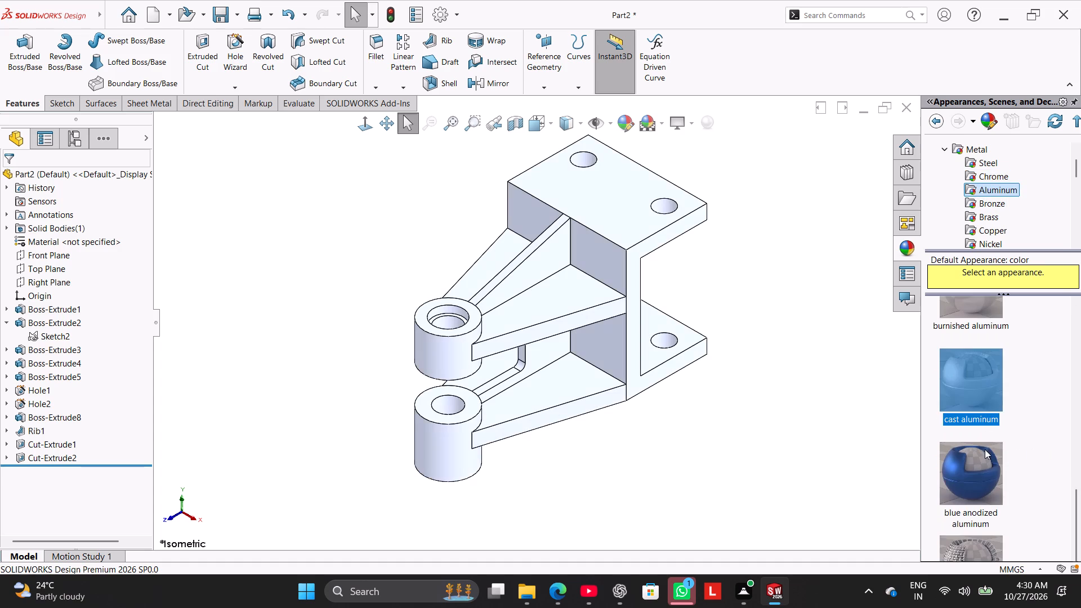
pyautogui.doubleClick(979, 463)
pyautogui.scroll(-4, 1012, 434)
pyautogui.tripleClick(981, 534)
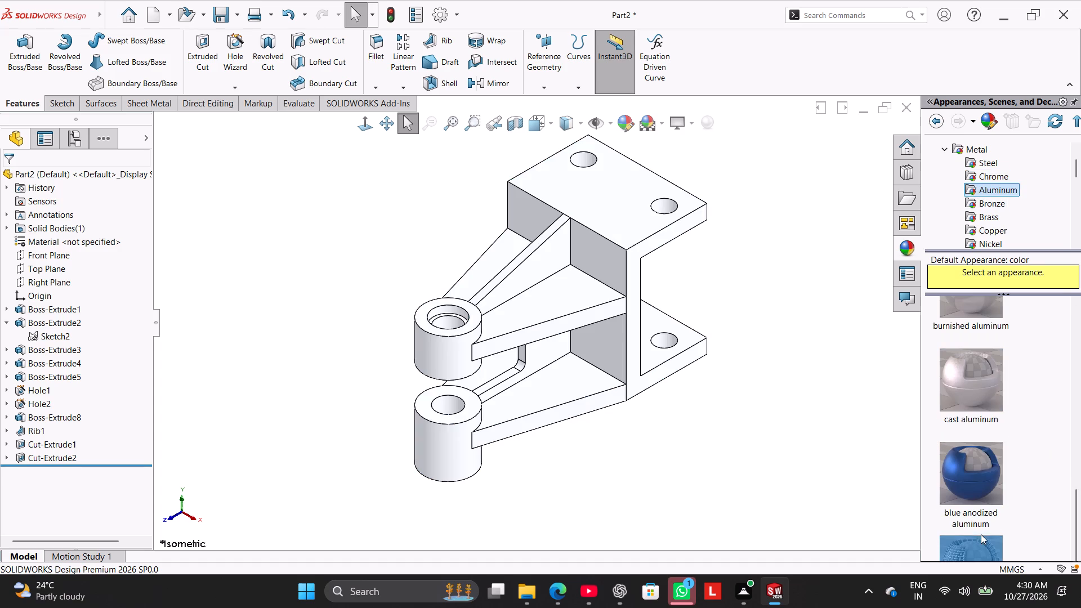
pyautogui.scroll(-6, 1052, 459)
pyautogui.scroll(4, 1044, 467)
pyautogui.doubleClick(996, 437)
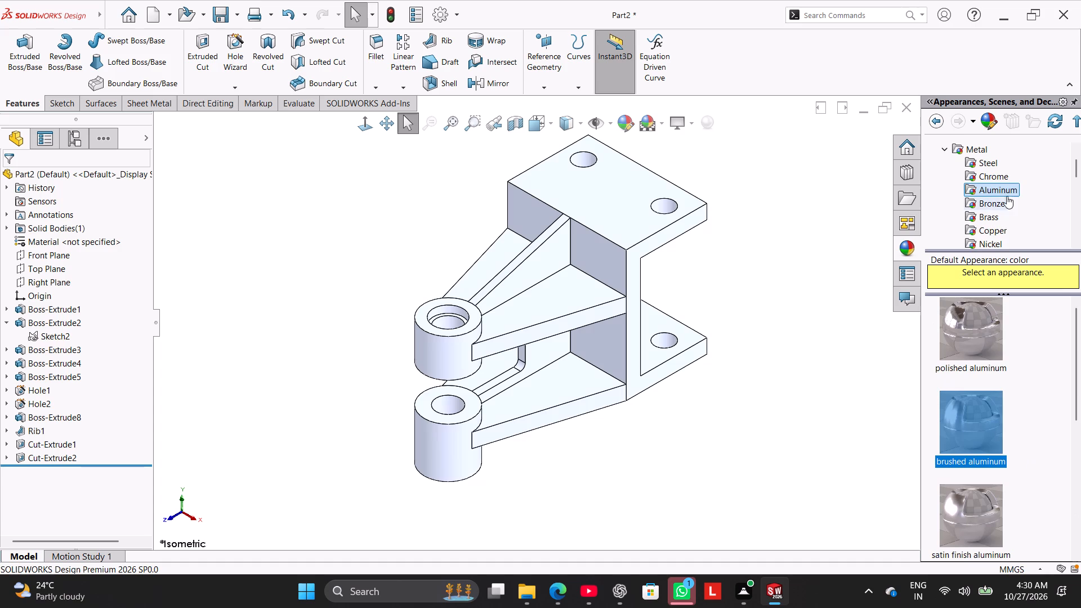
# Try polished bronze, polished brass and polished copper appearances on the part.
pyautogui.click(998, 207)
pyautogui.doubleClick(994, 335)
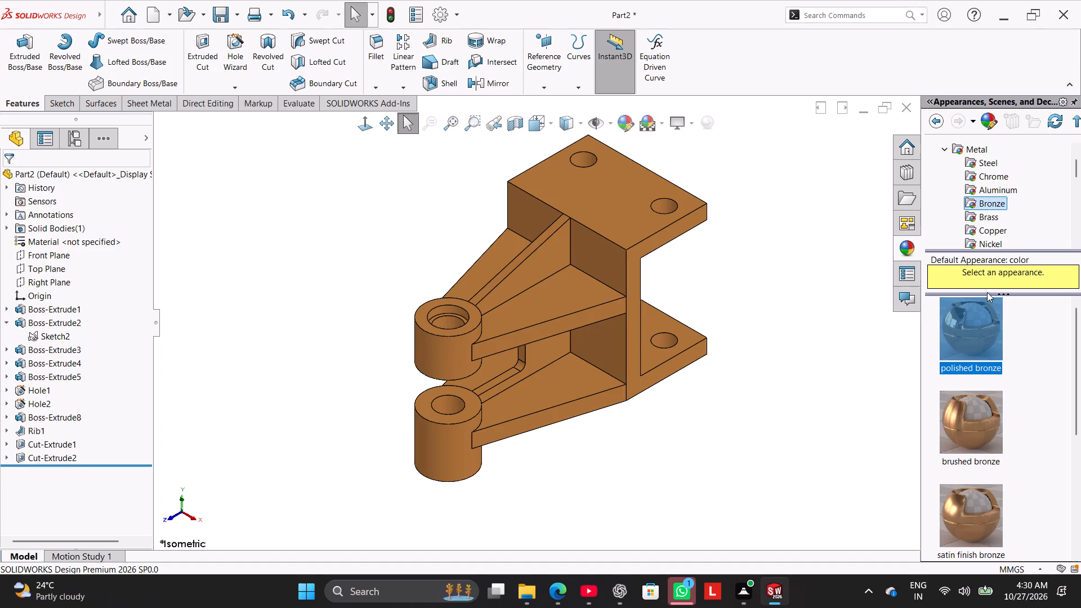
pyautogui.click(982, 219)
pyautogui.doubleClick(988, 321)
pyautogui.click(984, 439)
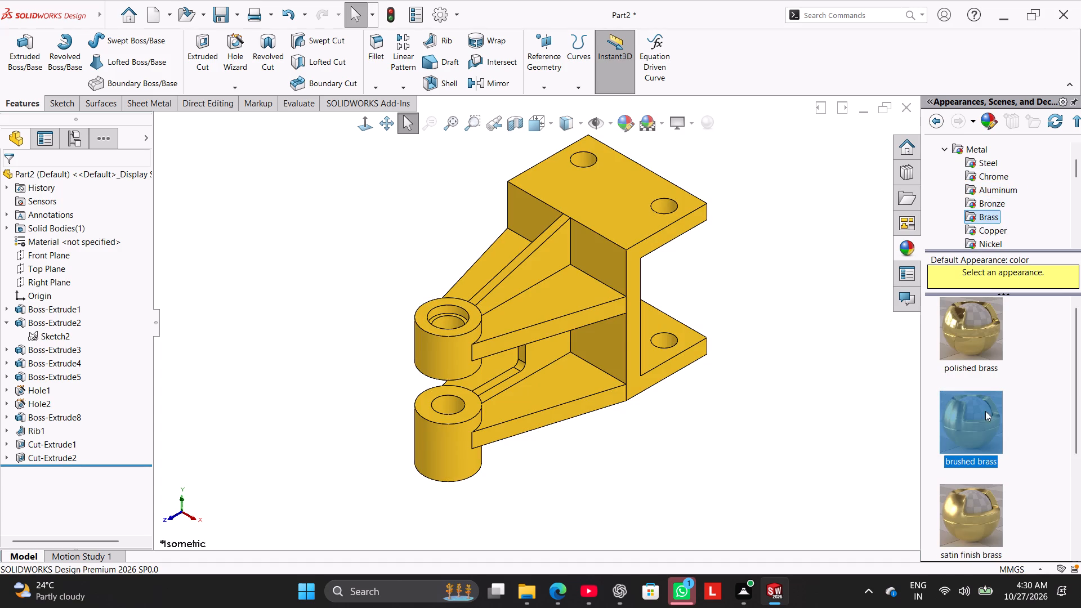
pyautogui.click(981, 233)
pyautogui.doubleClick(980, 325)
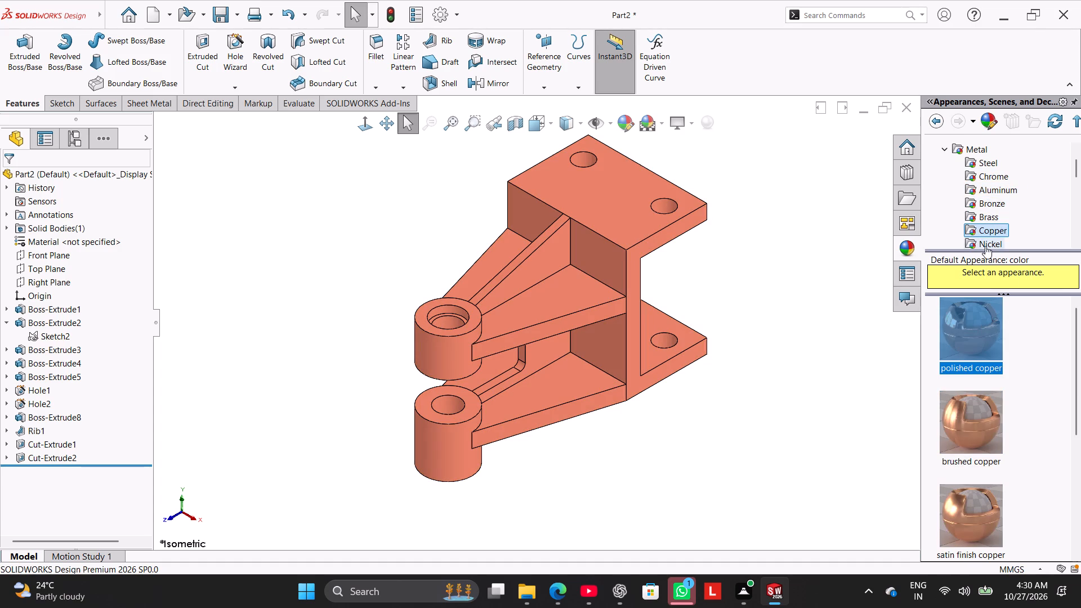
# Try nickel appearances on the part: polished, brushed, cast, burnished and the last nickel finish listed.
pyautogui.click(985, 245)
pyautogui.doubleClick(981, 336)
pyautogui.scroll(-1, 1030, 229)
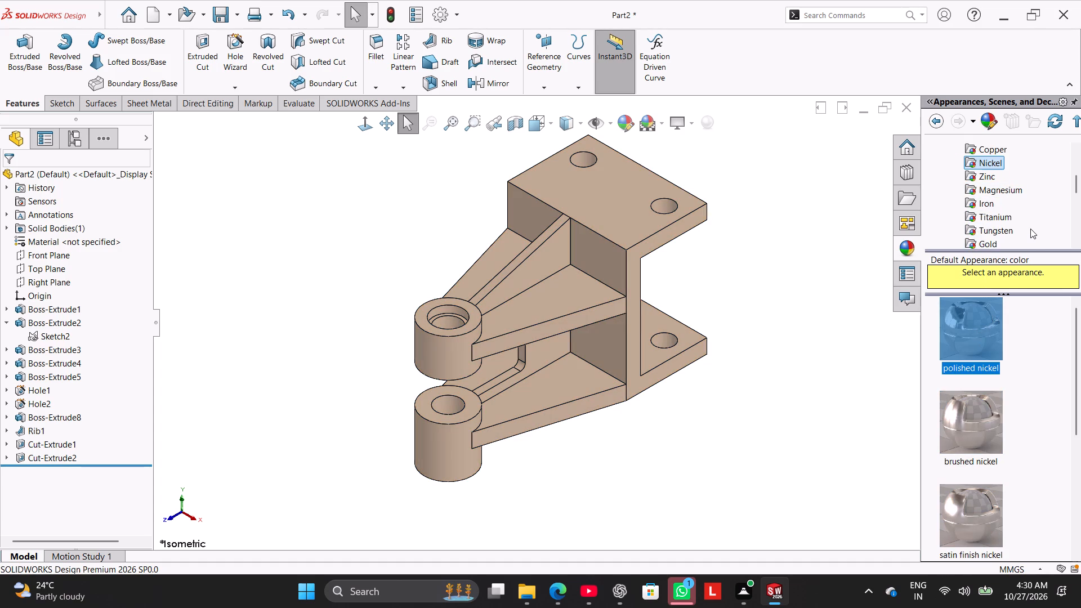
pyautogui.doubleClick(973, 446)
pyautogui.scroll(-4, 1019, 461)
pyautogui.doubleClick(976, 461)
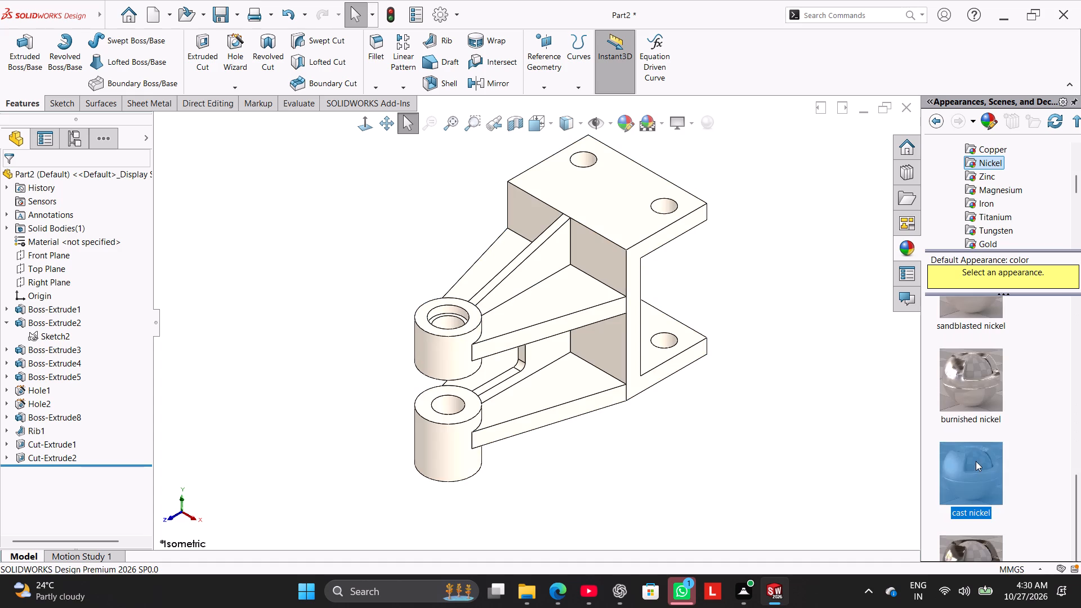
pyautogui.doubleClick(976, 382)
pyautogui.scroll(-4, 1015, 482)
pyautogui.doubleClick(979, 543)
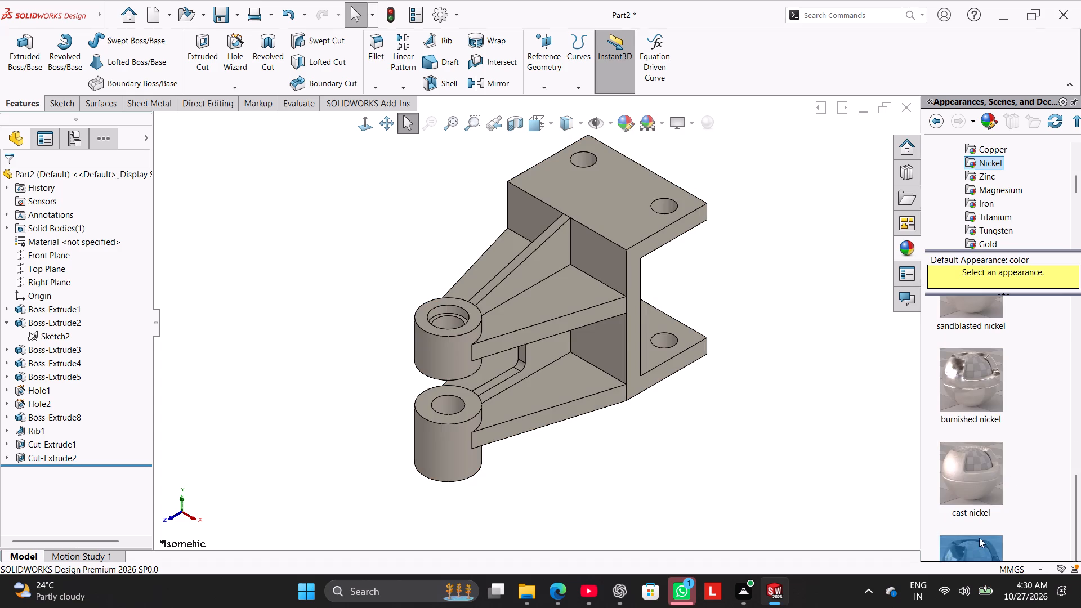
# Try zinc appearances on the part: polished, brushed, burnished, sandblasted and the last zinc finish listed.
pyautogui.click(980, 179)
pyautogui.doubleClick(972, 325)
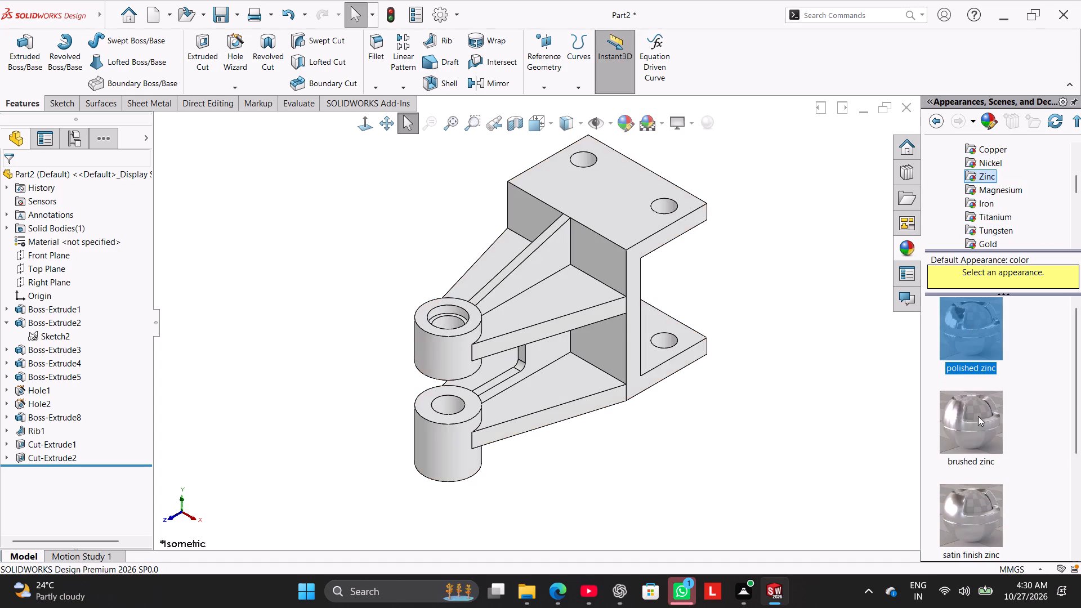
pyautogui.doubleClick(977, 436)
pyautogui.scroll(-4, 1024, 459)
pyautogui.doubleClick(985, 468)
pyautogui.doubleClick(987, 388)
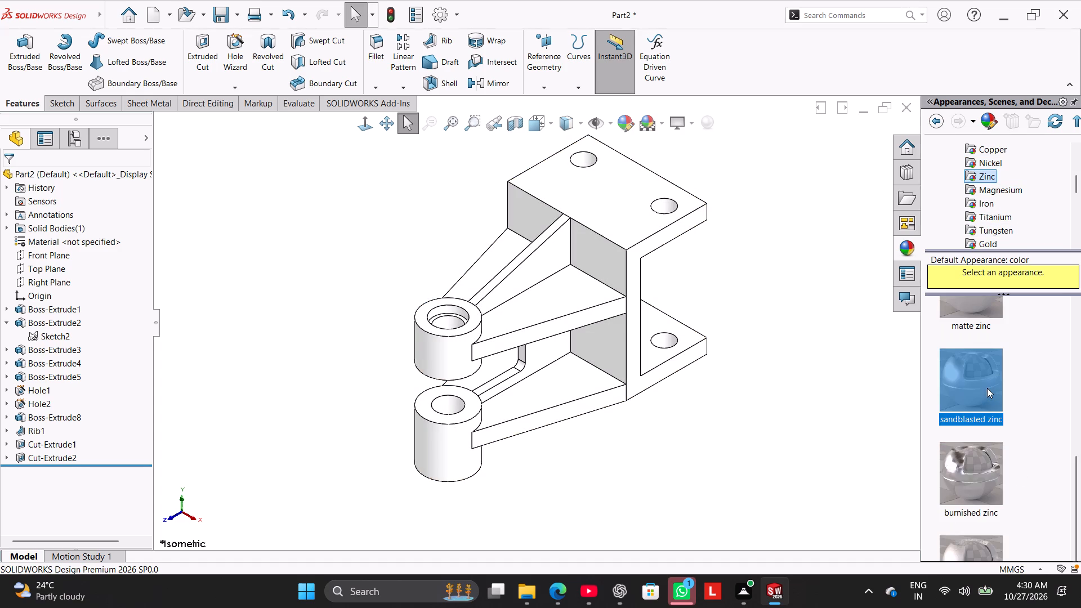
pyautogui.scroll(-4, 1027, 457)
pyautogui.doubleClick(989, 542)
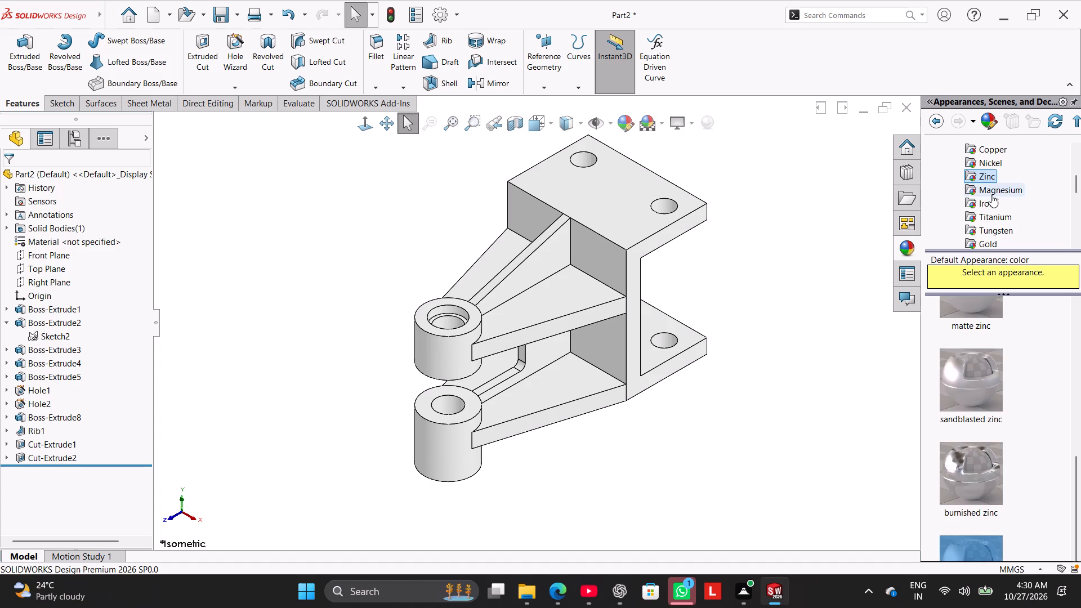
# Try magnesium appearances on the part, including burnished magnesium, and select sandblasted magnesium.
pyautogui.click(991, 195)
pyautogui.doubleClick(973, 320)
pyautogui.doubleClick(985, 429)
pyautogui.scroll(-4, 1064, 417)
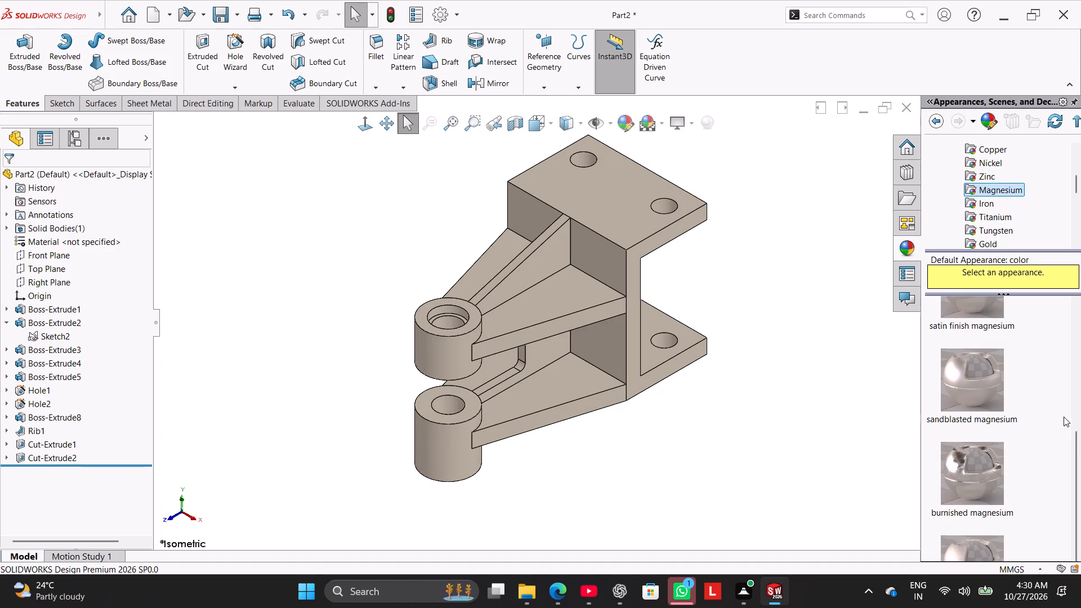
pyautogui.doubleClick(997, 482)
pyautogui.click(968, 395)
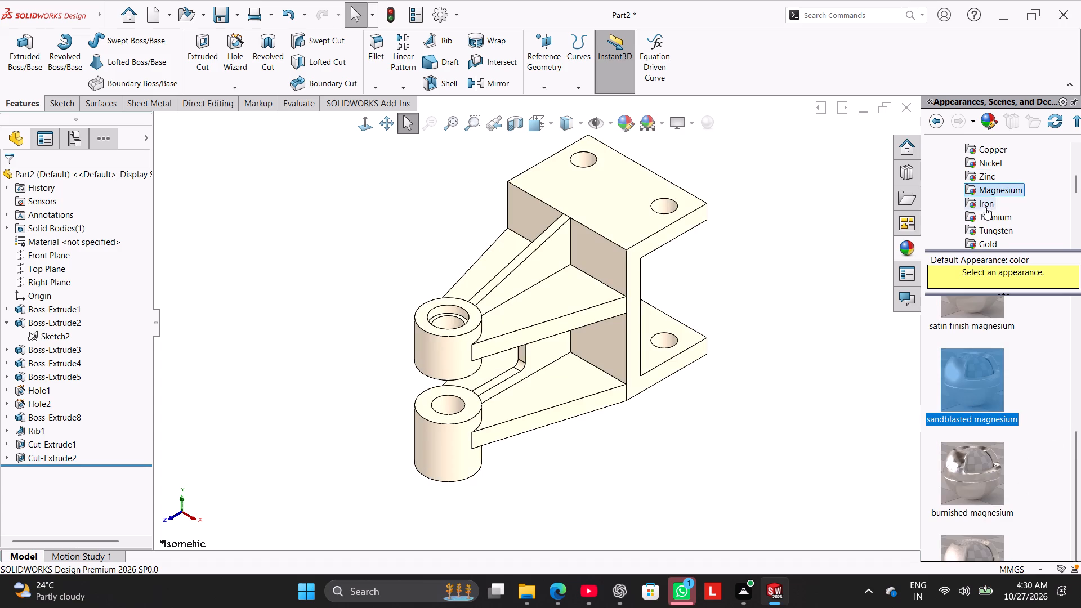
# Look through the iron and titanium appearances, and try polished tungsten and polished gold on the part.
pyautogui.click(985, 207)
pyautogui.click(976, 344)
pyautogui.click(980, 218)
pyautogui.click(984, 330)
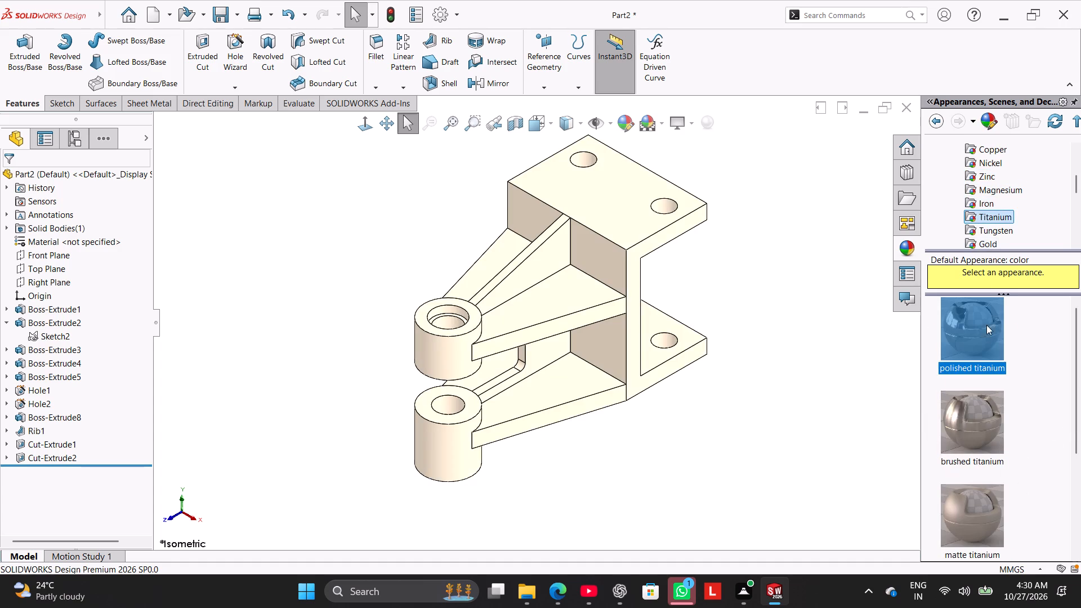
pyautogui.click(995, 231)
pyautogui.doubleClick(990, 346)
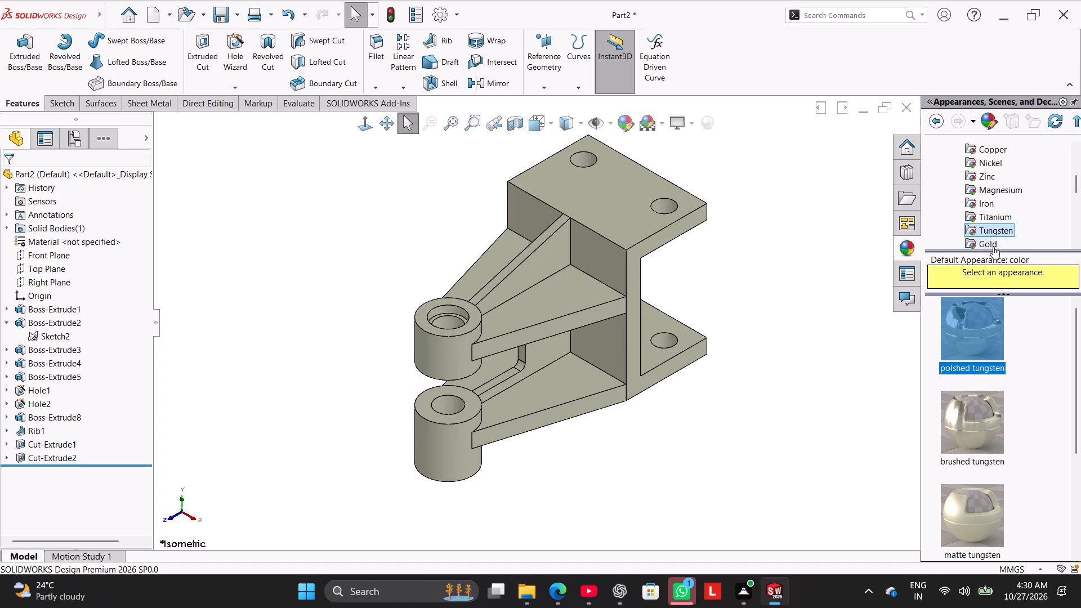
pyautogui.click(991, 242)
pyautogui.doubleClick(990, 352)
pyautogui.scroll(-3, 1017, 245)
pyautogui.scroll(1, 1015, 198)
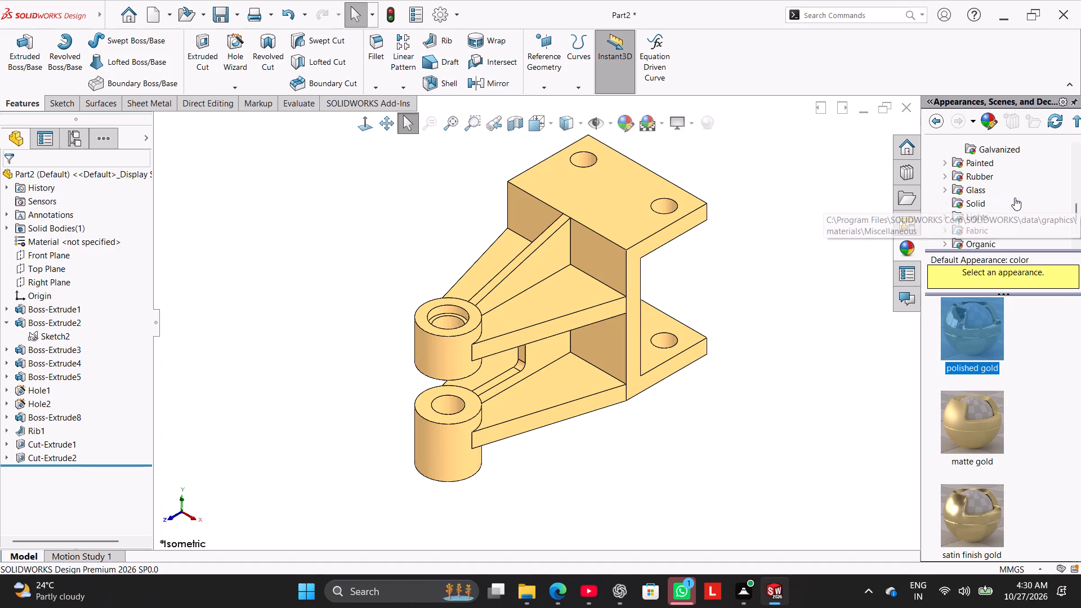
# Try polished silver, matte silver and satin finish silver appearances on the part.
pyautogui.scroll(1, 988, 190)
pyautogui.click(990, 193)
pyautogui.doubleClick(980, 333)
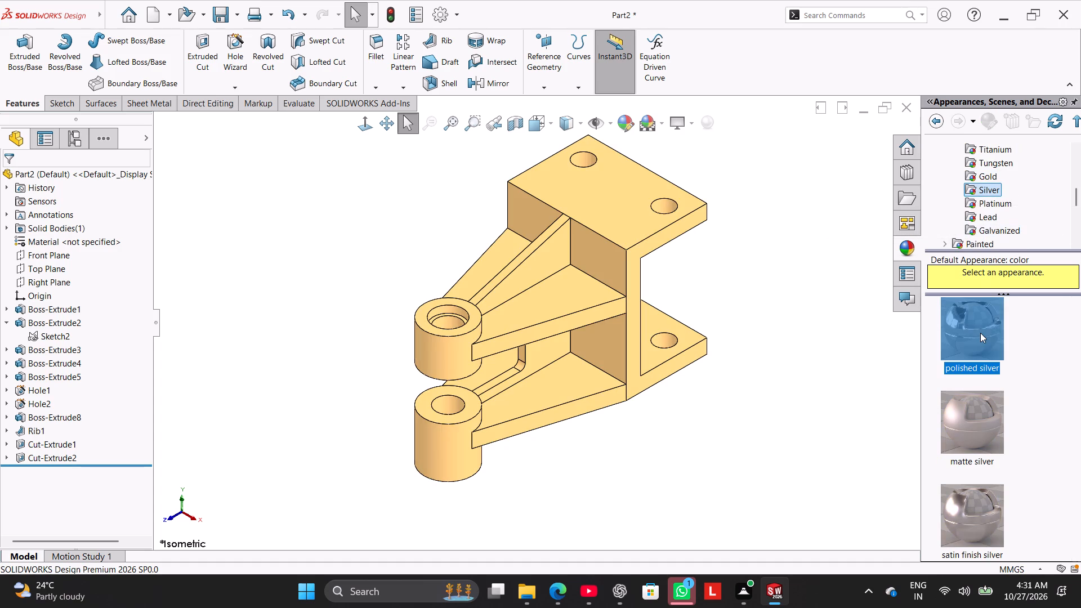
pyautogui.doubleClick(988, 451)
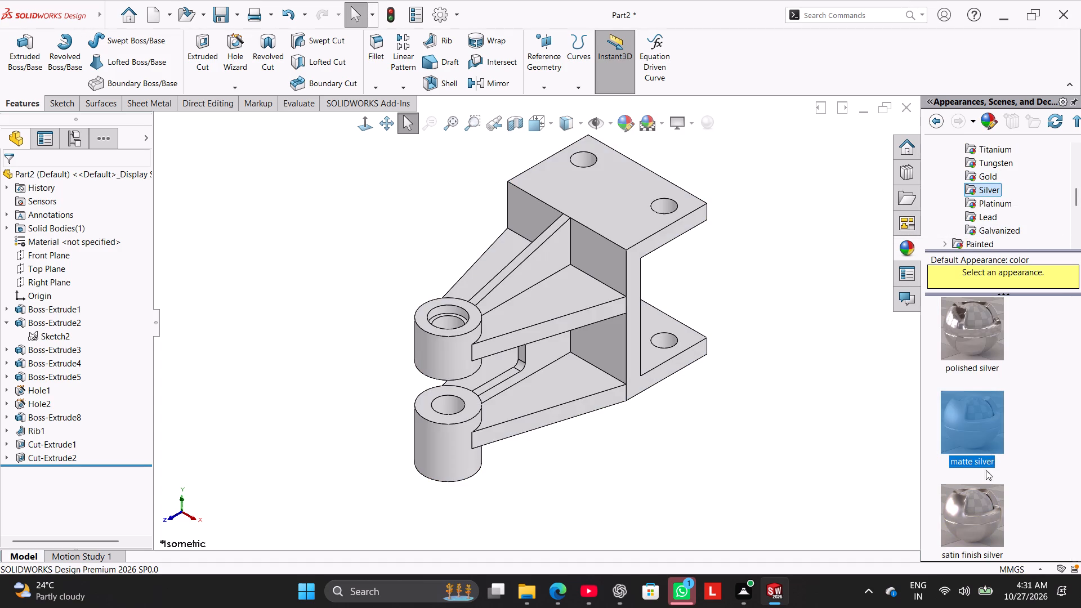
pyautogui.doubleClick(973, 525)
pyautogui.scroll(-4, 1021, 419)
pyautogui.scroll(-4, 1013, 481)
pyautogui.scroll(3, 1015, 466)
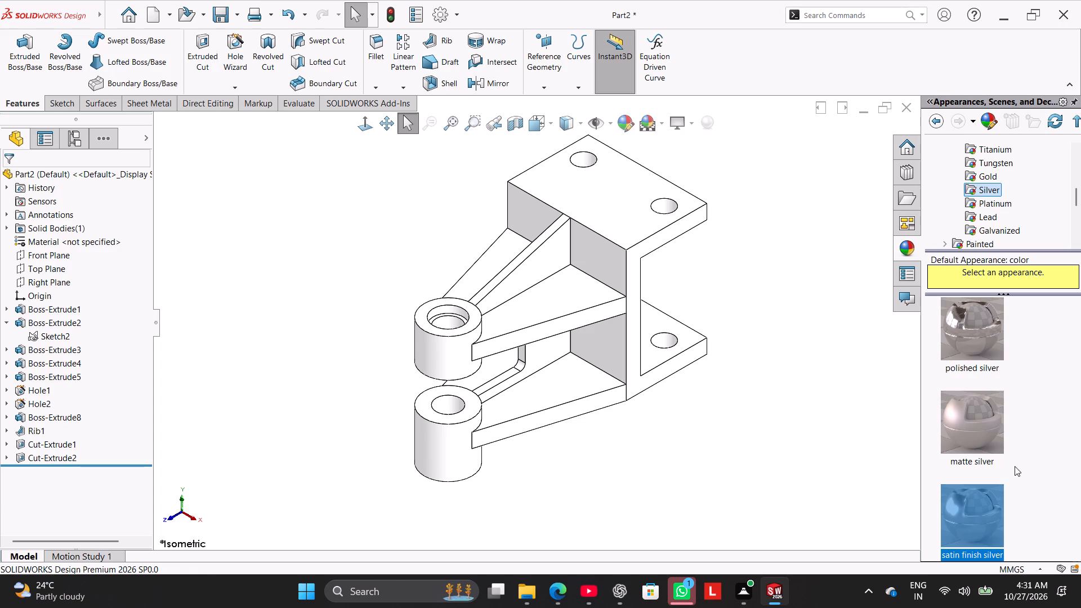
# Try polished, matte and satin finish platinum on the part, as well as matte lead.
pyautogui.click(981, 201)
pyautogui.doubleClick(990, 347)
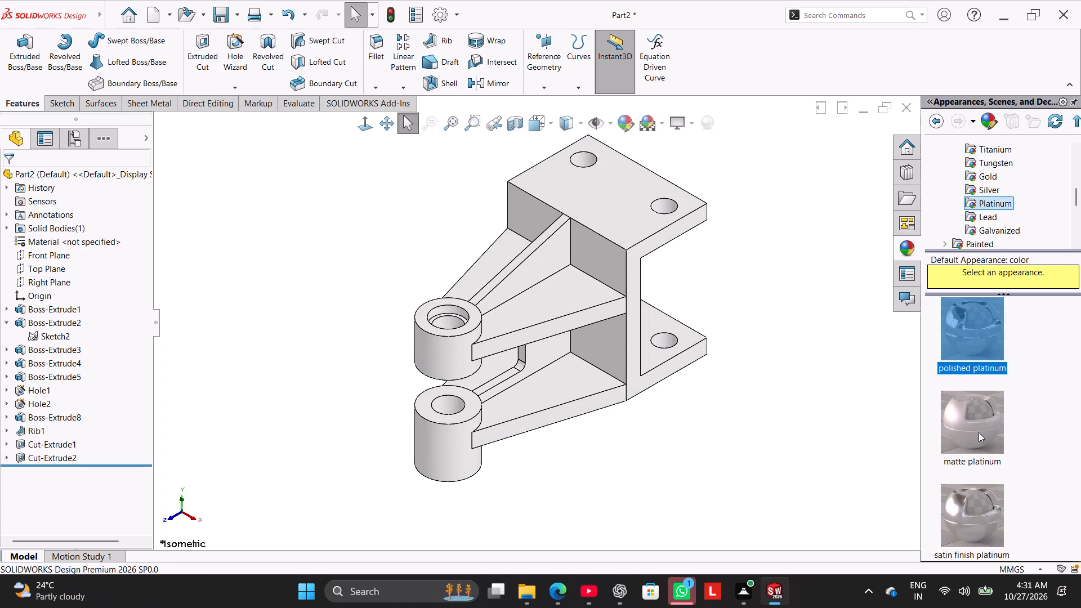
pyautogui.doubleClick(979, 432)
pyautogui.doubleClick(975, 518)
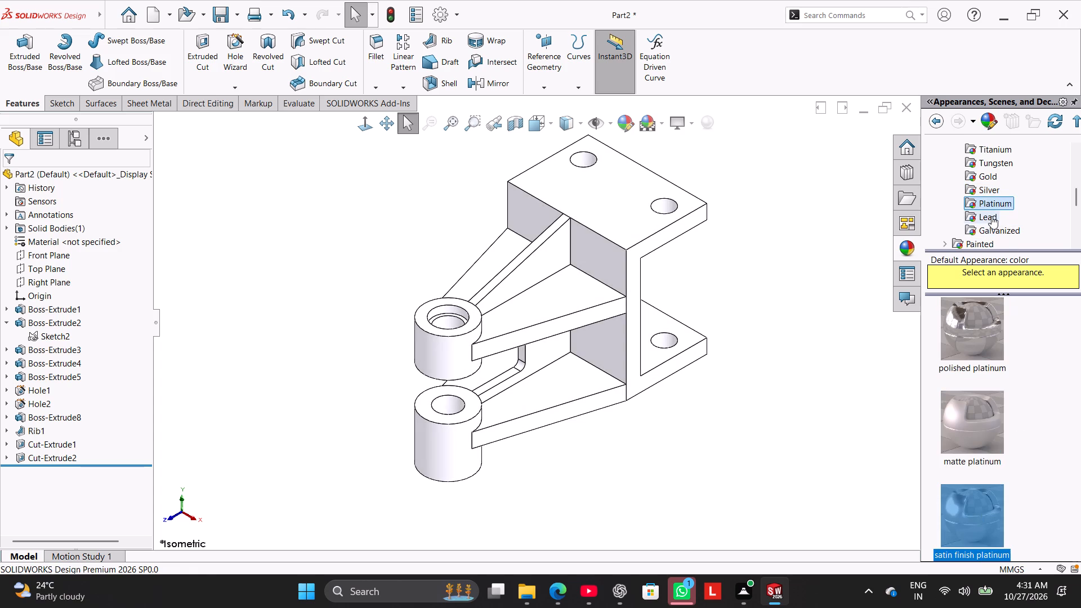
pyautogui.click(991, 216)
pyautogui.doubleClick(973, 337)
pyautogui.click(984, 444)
# Look through the galvanized metal appearances and apply brushed galvanized to the part.
pyautogui.click(995, 221)
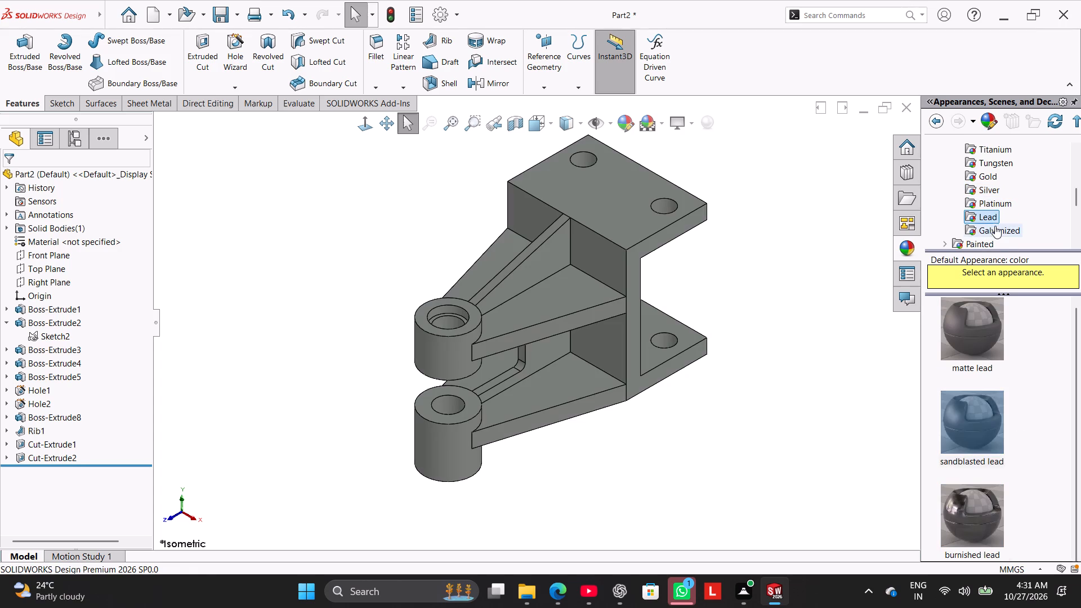
pyautogui.click(995, 226)
pyautogui.click(991, 429)
pyautogui.moveTo(991, 429); pyautogui.dragTo(992, 422)
pyautogui.click(980, 342)
pyautogui.doubleClick(982, 518)
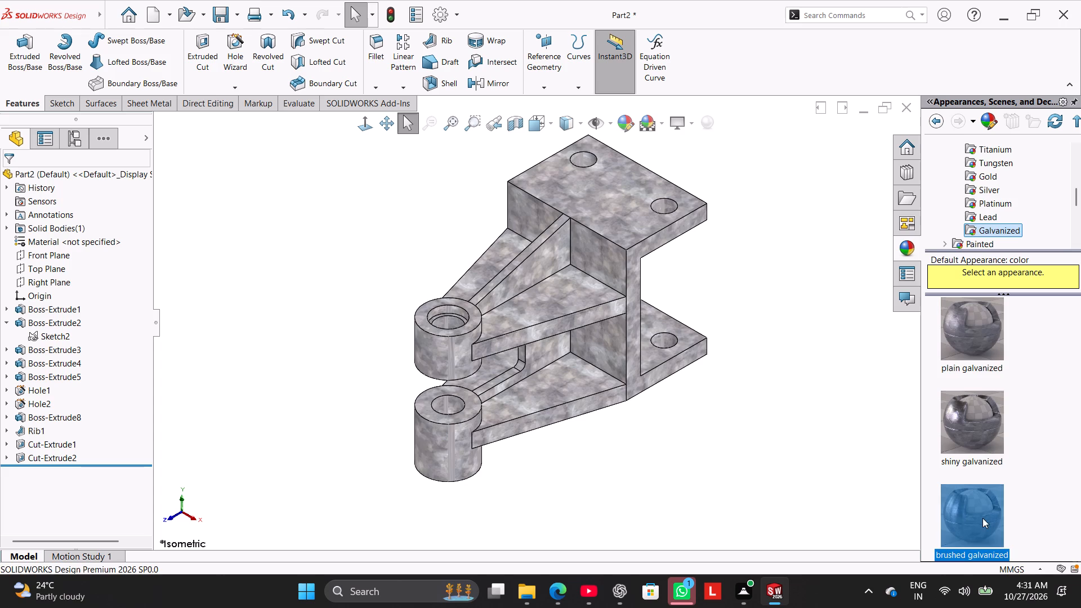
pyautogui.scroll(-2, 1012, 218)
pyautogui.scroll(5, 996, 197)
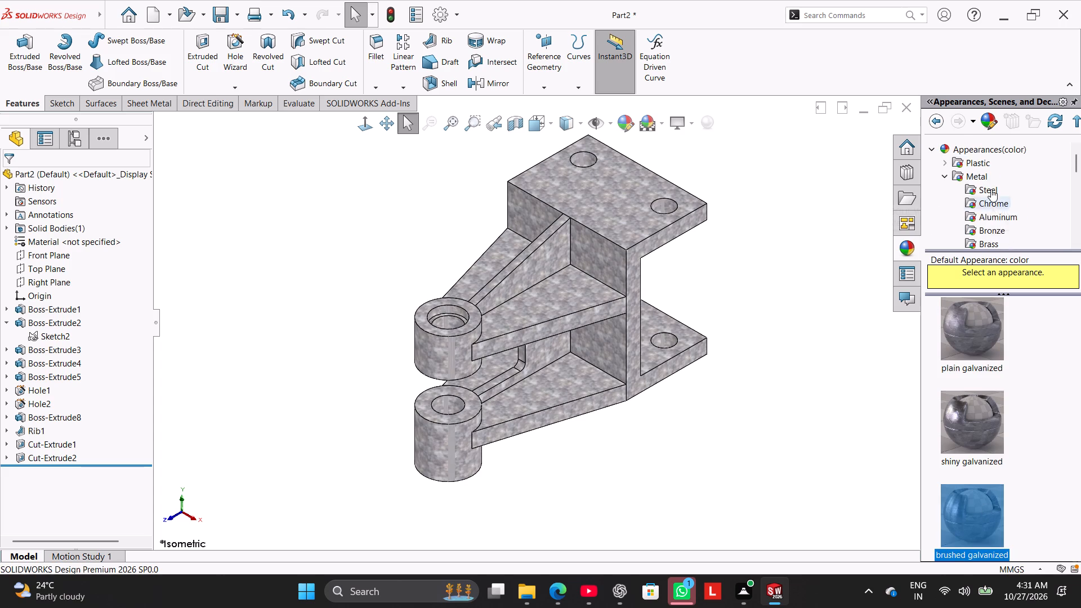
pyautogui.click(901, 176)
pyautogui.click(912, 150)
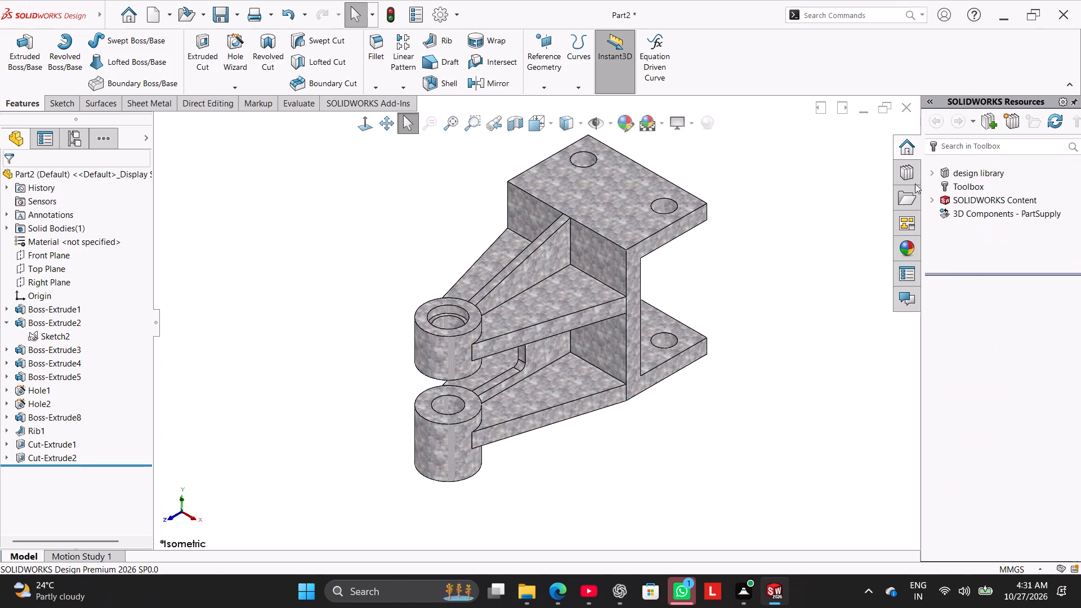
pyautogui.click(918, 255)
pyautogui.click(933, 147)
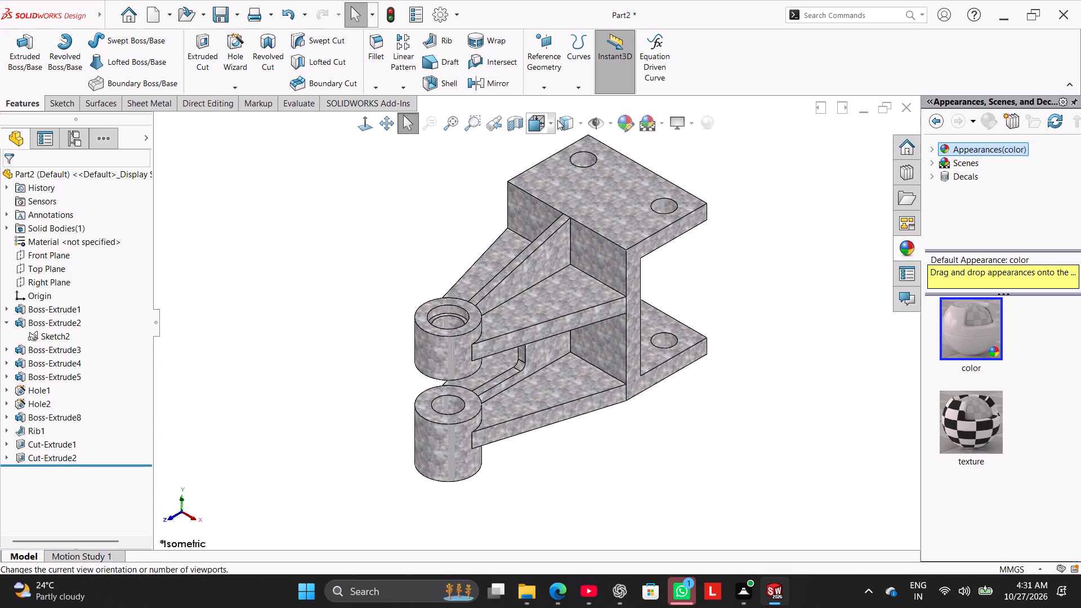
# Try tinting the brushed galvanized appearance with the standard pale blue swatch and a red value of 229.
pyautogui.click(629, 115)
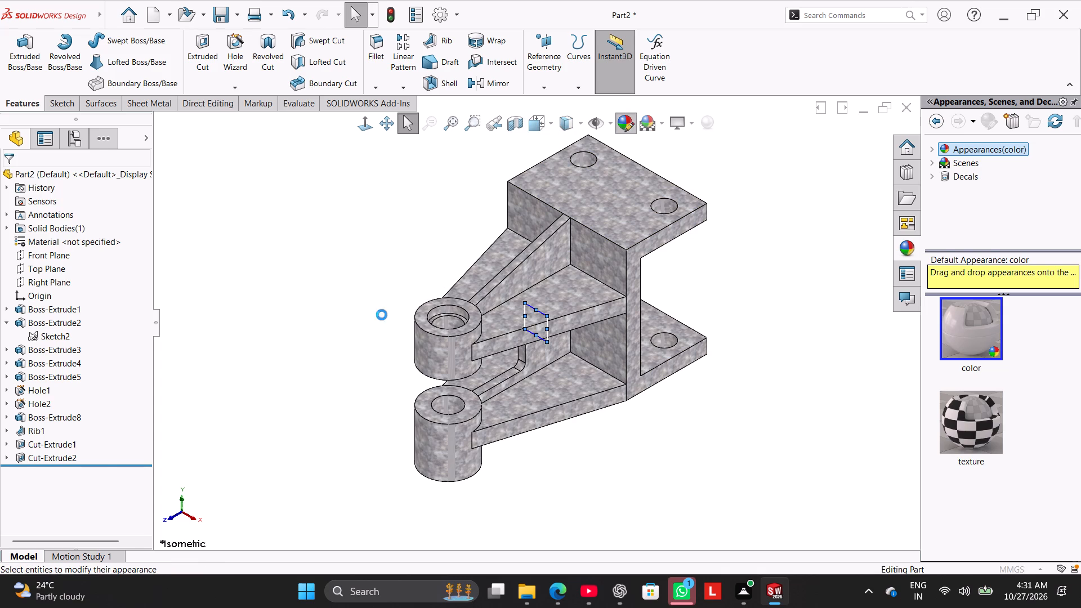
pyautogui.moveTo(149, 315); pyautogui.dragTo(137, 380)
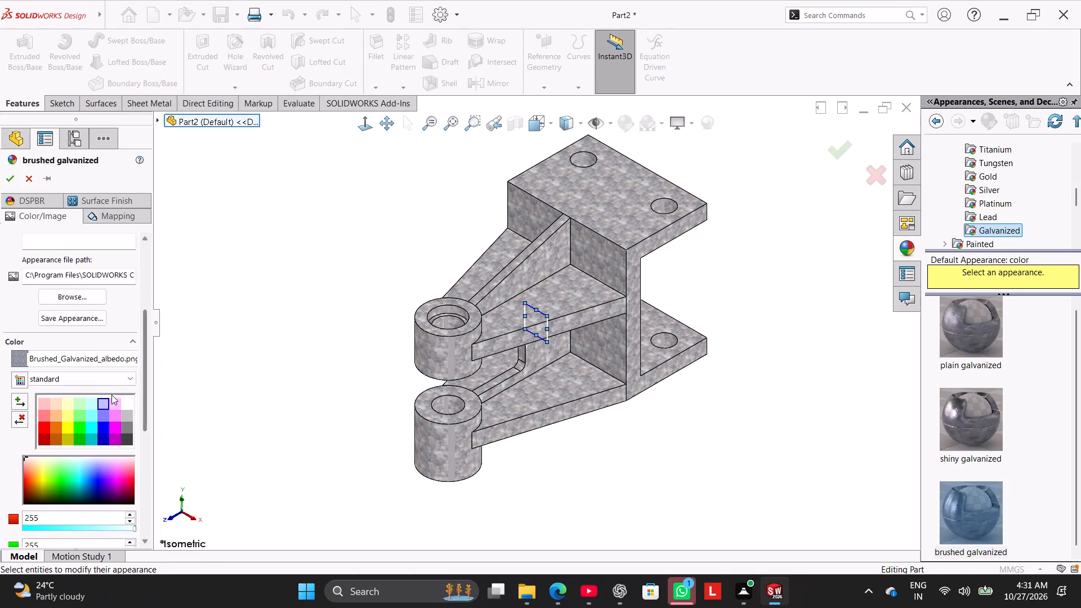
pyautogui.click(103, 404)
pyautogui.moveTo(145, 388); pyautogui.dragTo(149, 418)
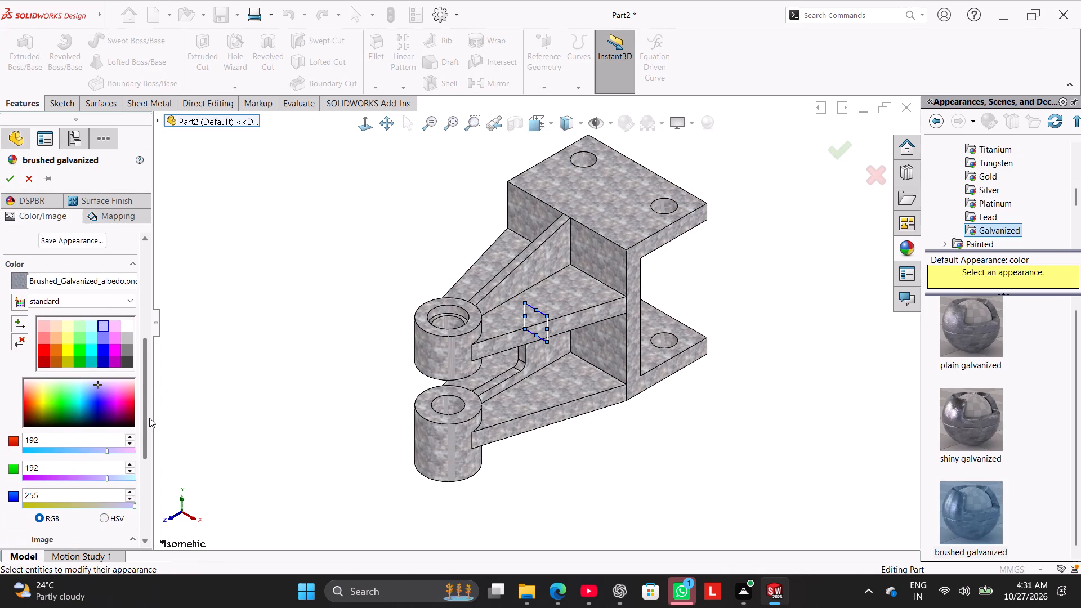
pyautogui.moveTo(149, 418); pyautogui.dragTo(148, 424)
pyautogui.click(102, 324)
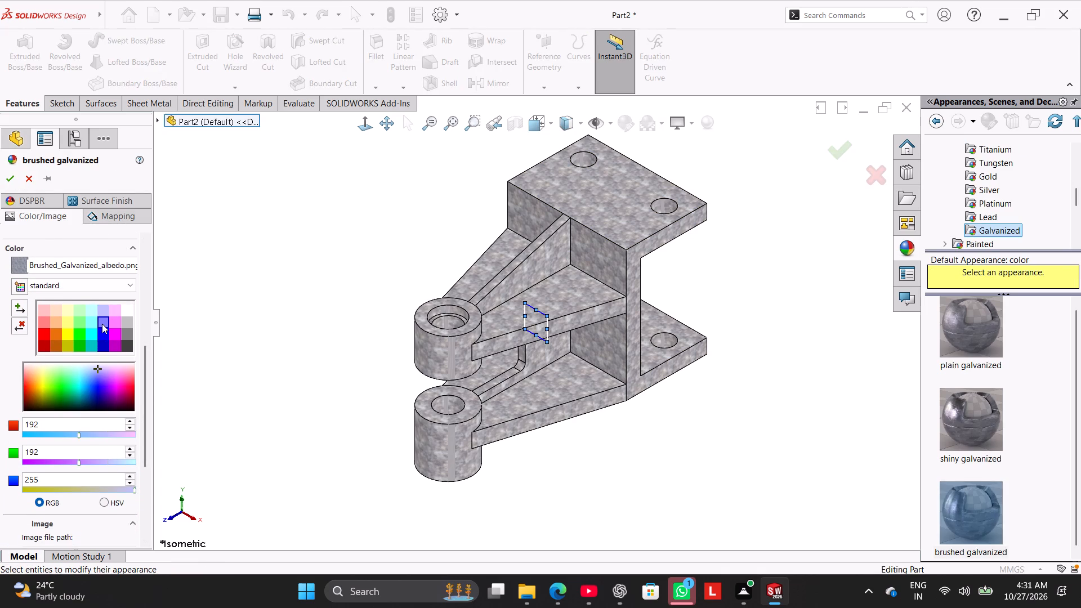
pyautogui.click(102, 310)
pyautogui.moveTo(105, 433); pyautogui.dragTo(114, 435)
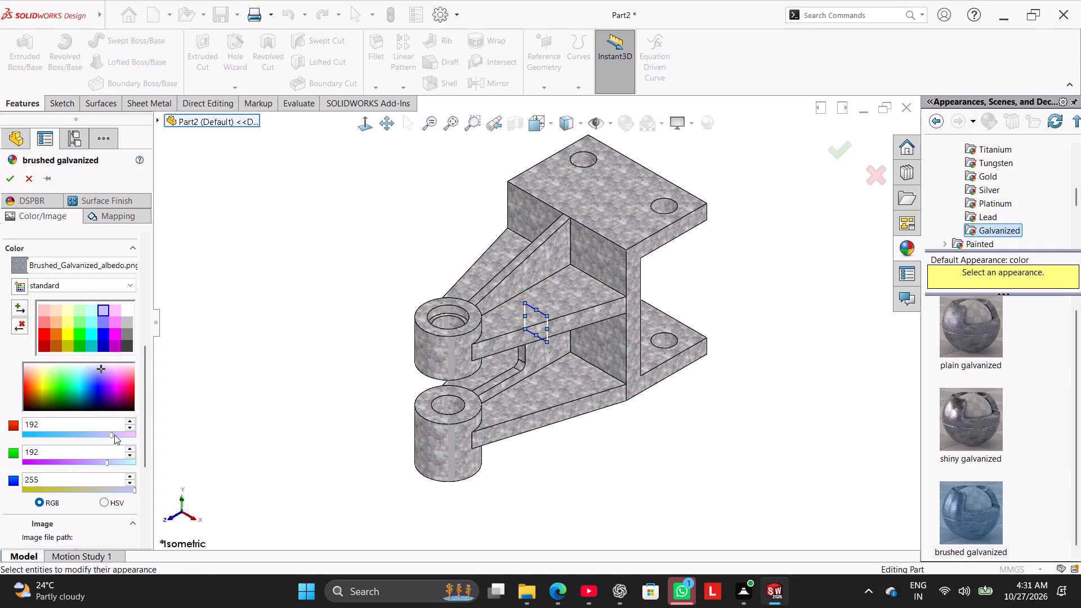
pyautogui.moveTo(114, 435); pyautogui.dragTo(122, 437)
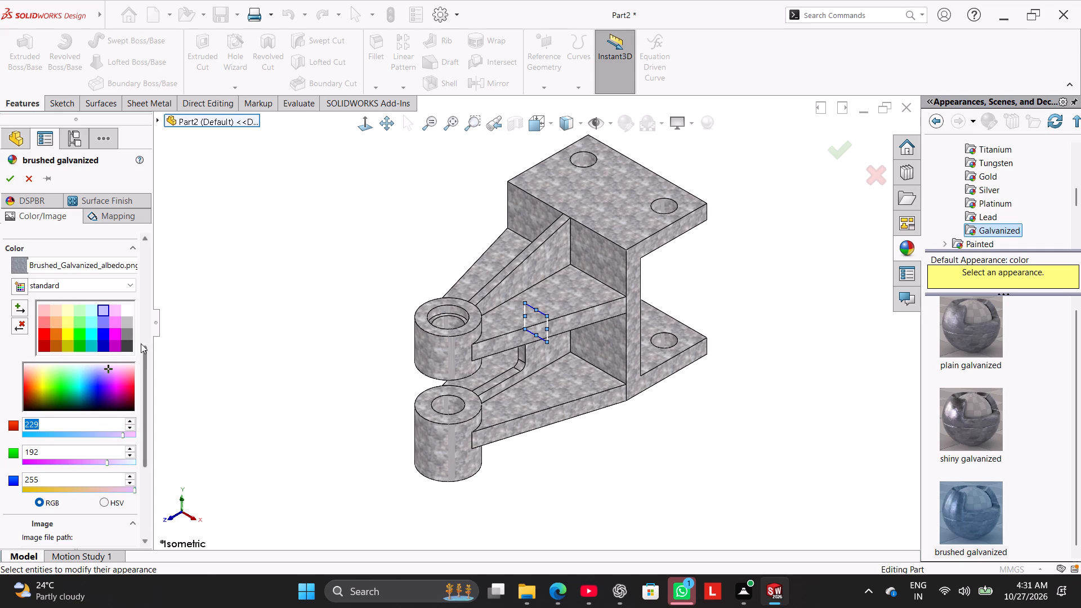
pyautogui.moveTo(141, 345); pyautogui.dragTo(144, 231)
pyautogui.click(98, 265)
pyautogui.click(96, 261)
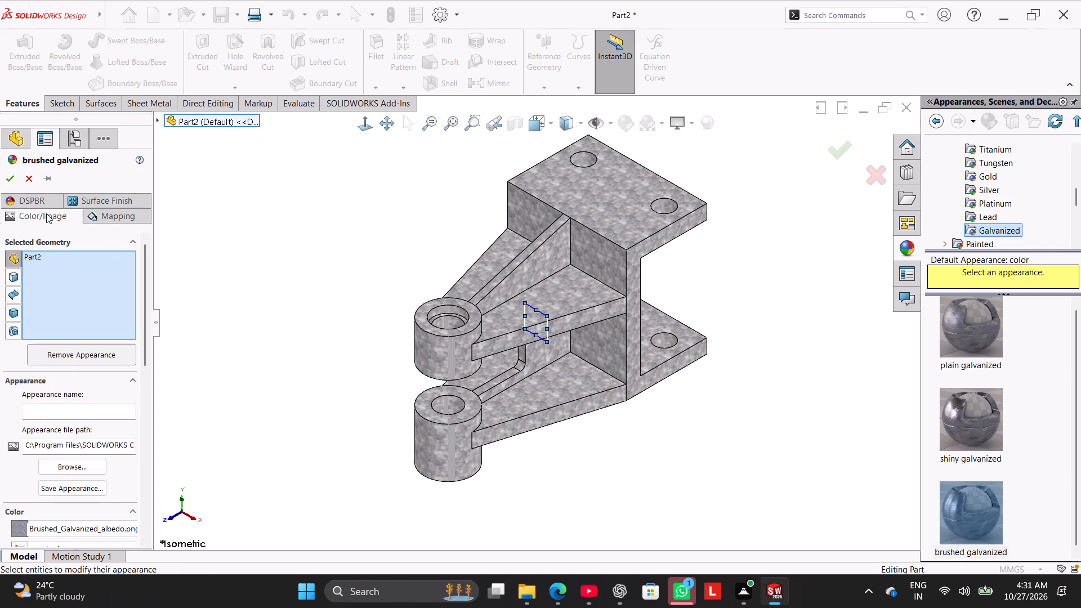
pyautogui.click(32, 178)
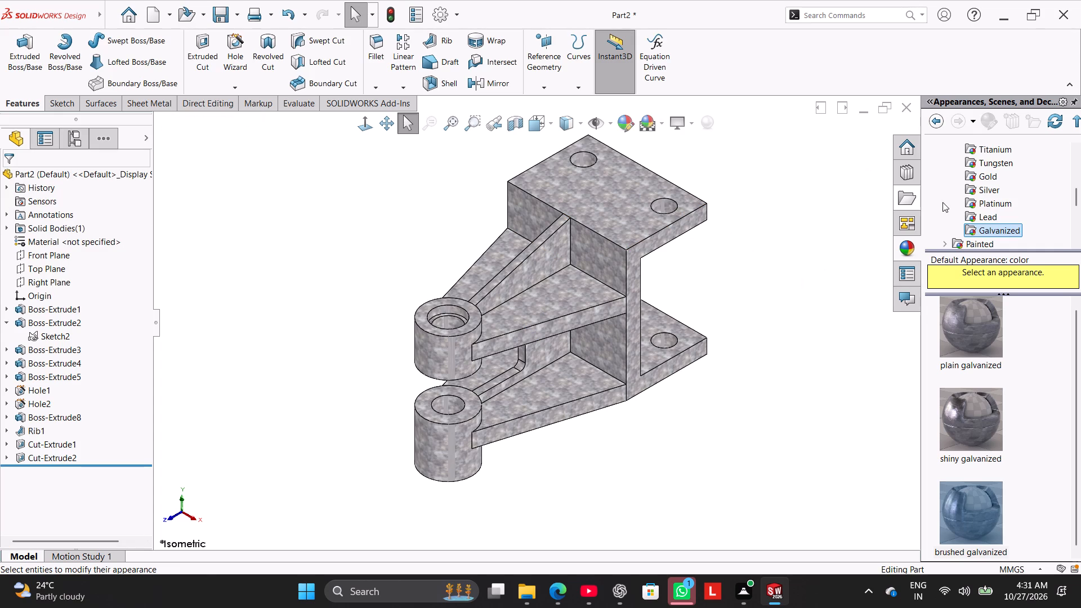
# Replace the brushed galvanized finish by applying the plain color appearance to the part.
pyautogui.click(909, 245)
pyautogui.scroll(5, 962, 176)
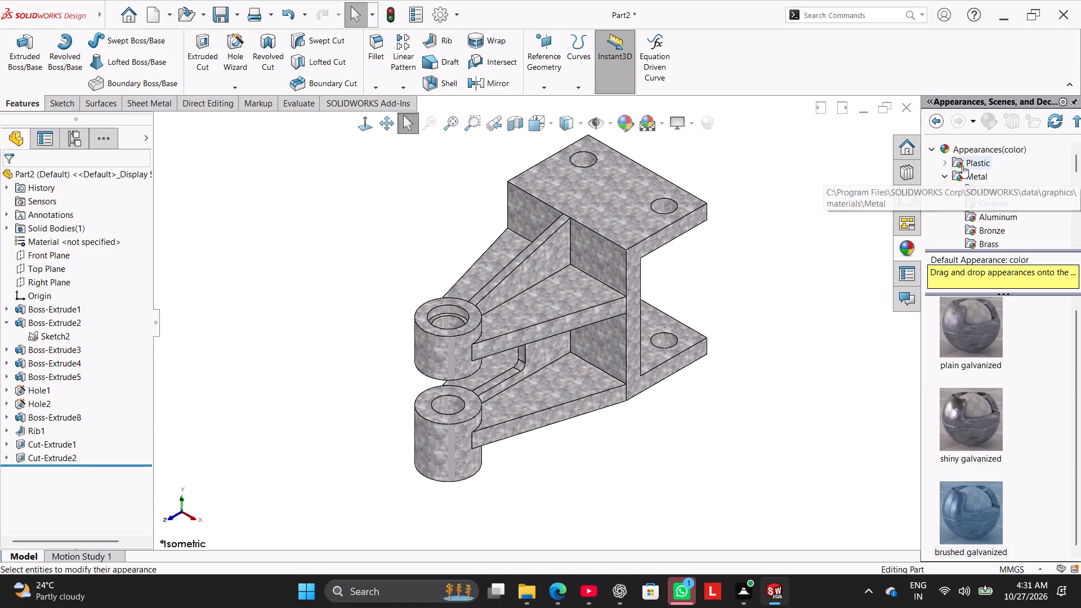
pyautogui.click(932, 147)
pyautogui.tripleClick(970, 315)
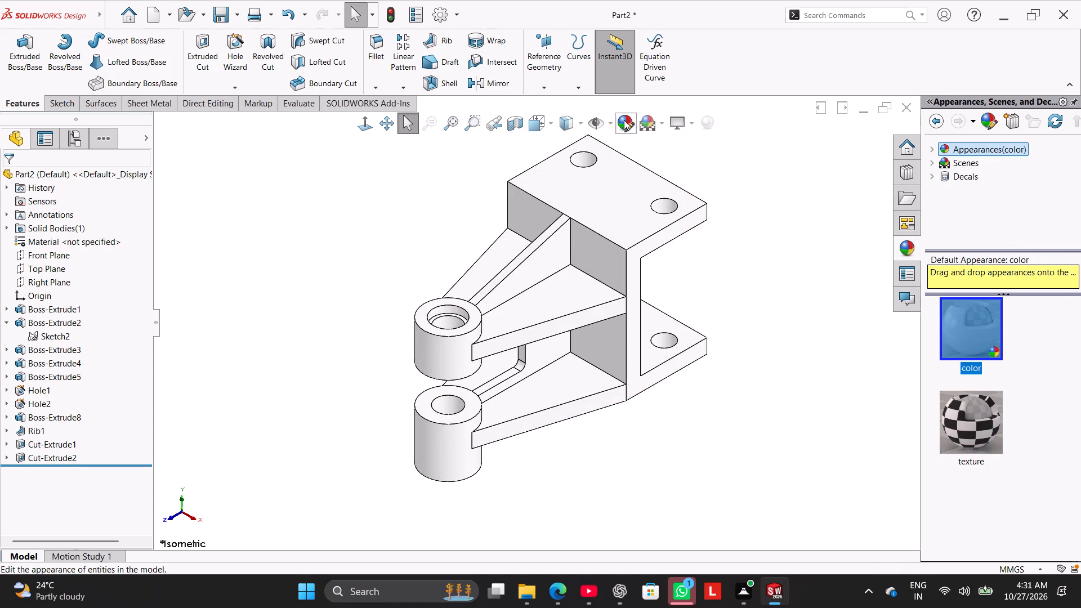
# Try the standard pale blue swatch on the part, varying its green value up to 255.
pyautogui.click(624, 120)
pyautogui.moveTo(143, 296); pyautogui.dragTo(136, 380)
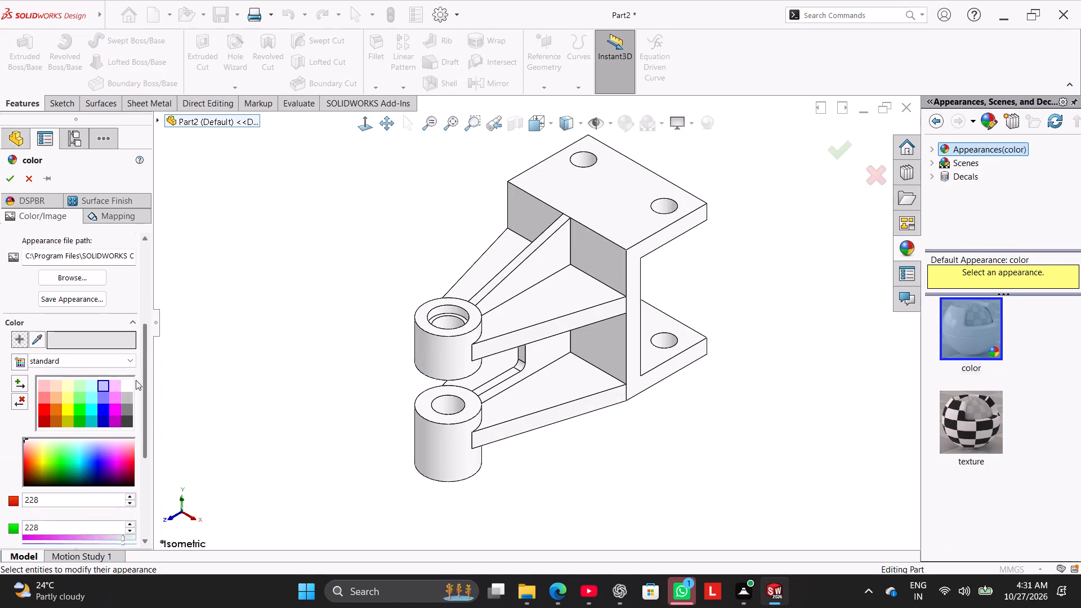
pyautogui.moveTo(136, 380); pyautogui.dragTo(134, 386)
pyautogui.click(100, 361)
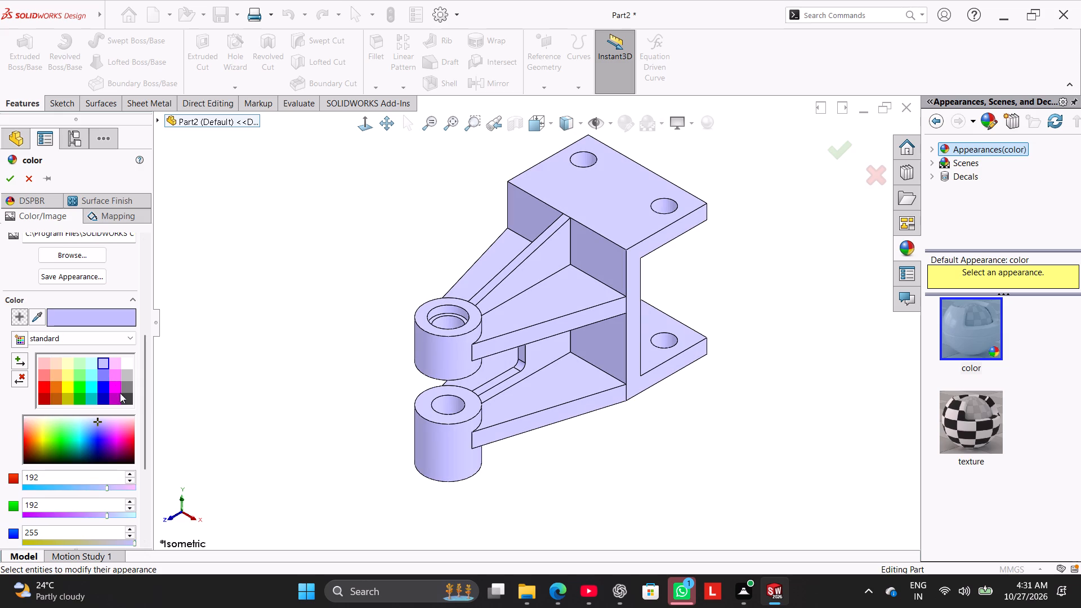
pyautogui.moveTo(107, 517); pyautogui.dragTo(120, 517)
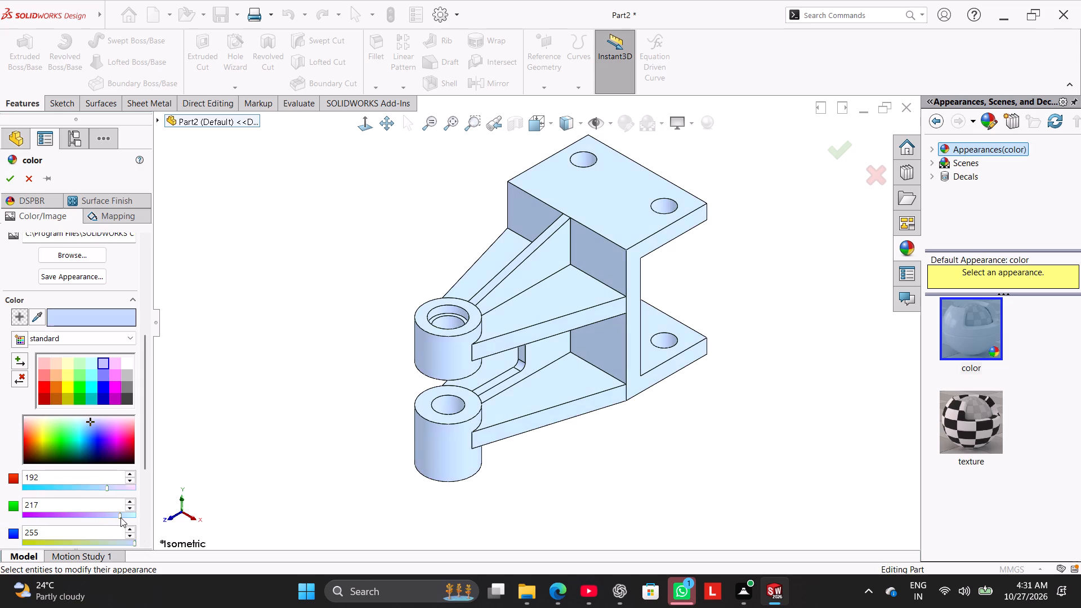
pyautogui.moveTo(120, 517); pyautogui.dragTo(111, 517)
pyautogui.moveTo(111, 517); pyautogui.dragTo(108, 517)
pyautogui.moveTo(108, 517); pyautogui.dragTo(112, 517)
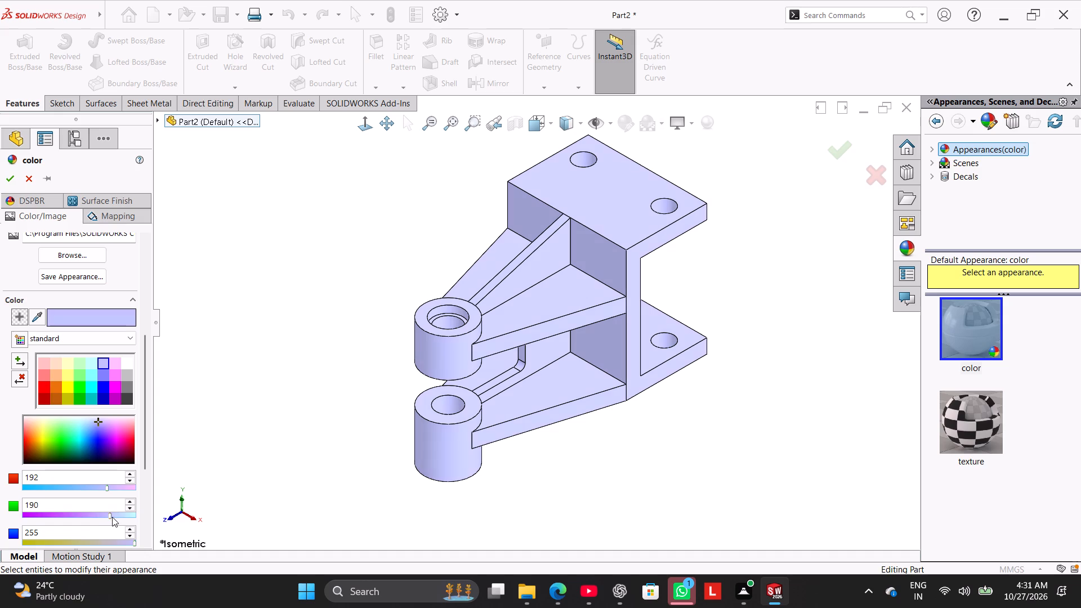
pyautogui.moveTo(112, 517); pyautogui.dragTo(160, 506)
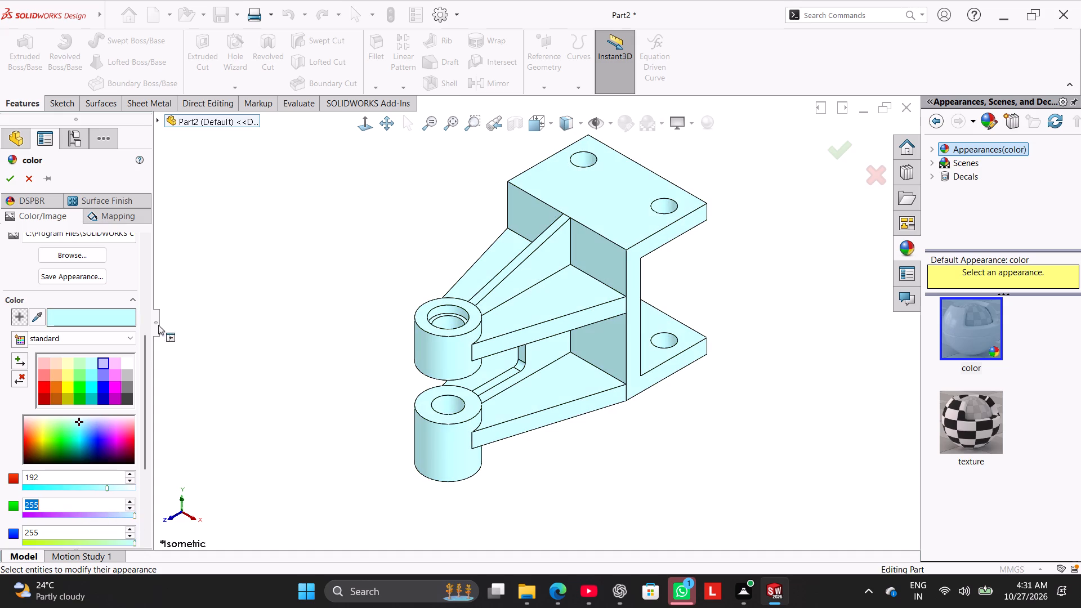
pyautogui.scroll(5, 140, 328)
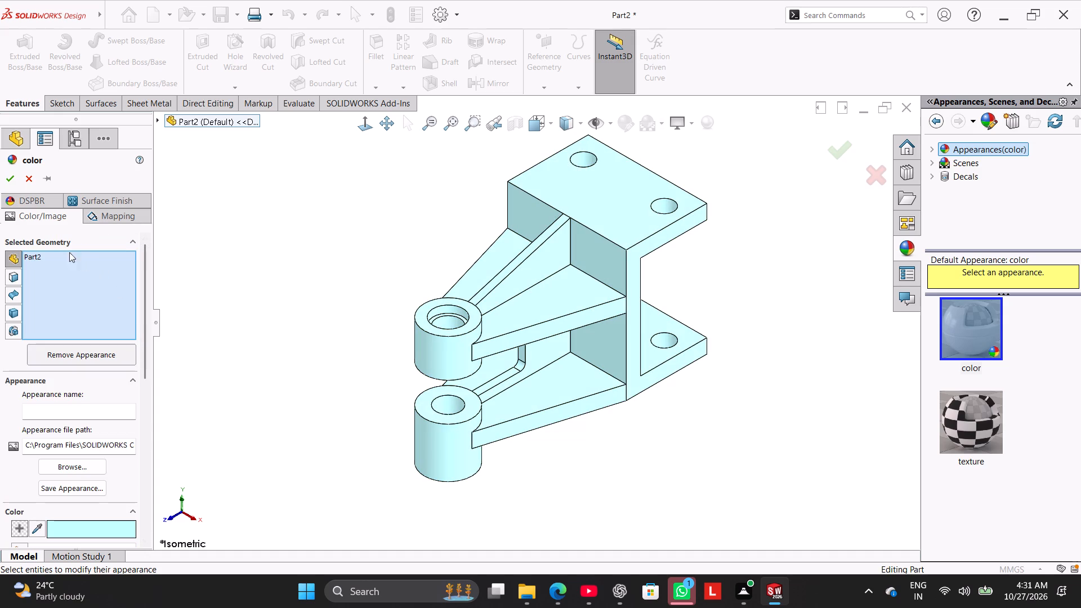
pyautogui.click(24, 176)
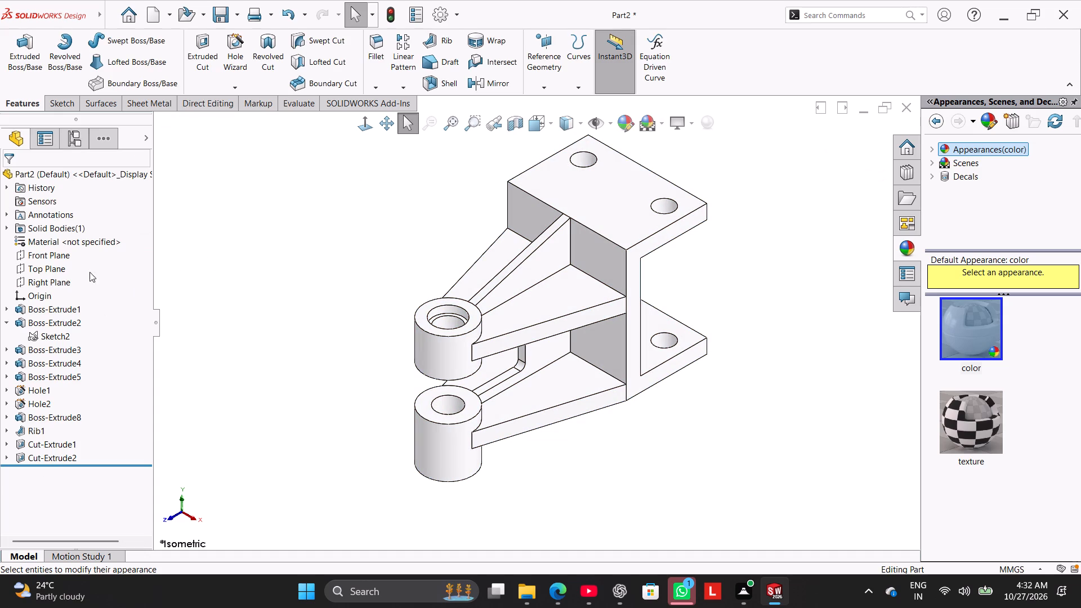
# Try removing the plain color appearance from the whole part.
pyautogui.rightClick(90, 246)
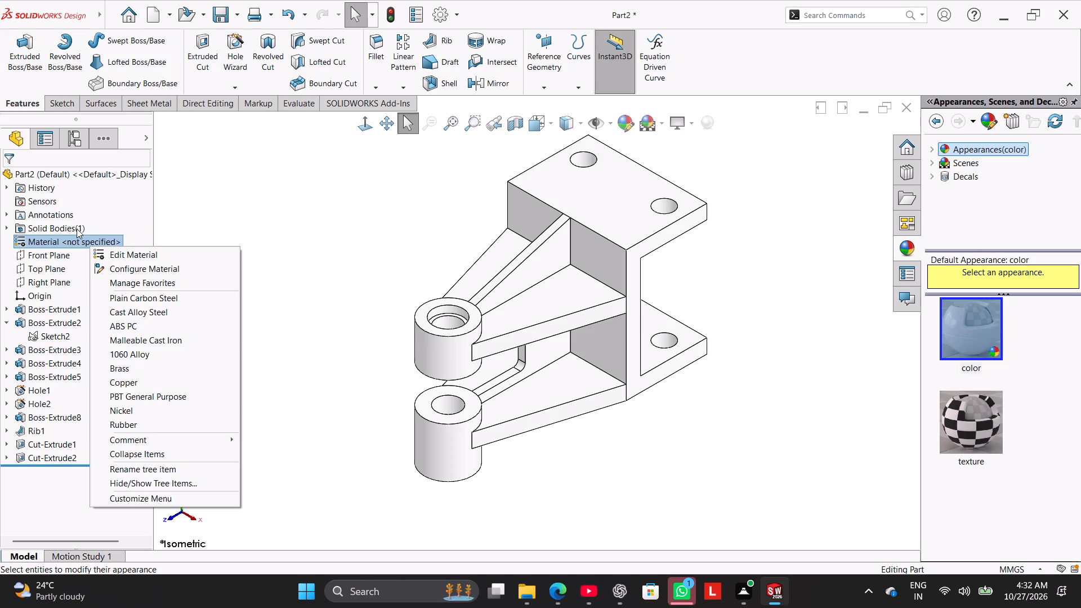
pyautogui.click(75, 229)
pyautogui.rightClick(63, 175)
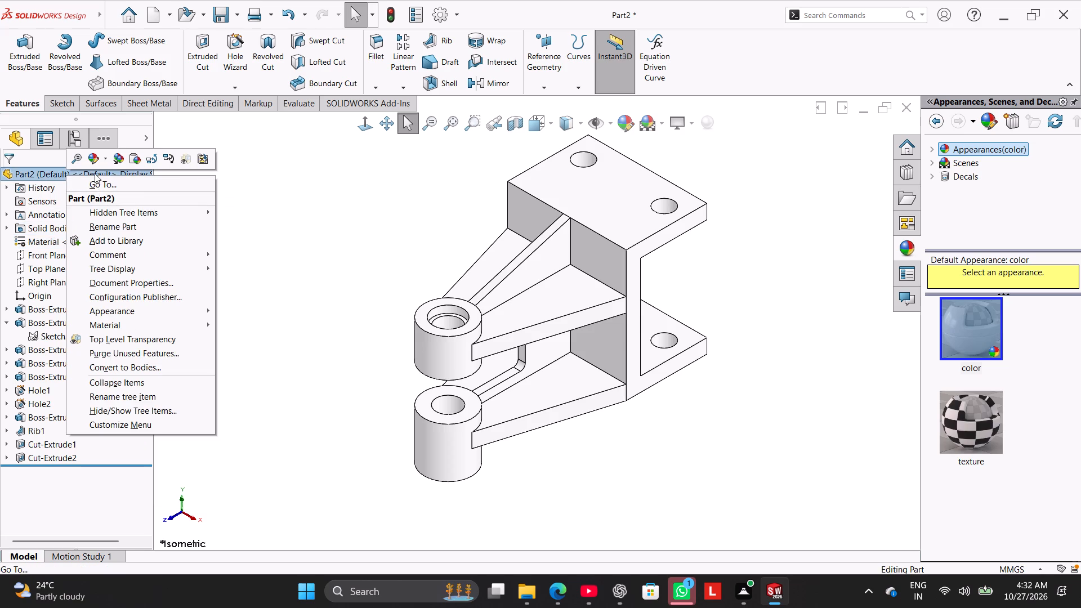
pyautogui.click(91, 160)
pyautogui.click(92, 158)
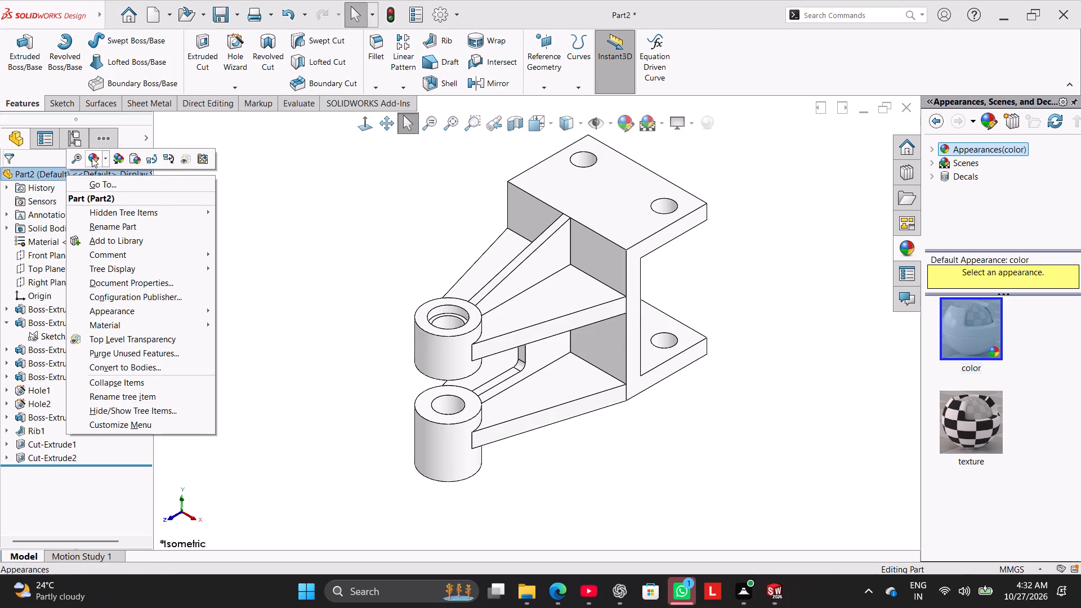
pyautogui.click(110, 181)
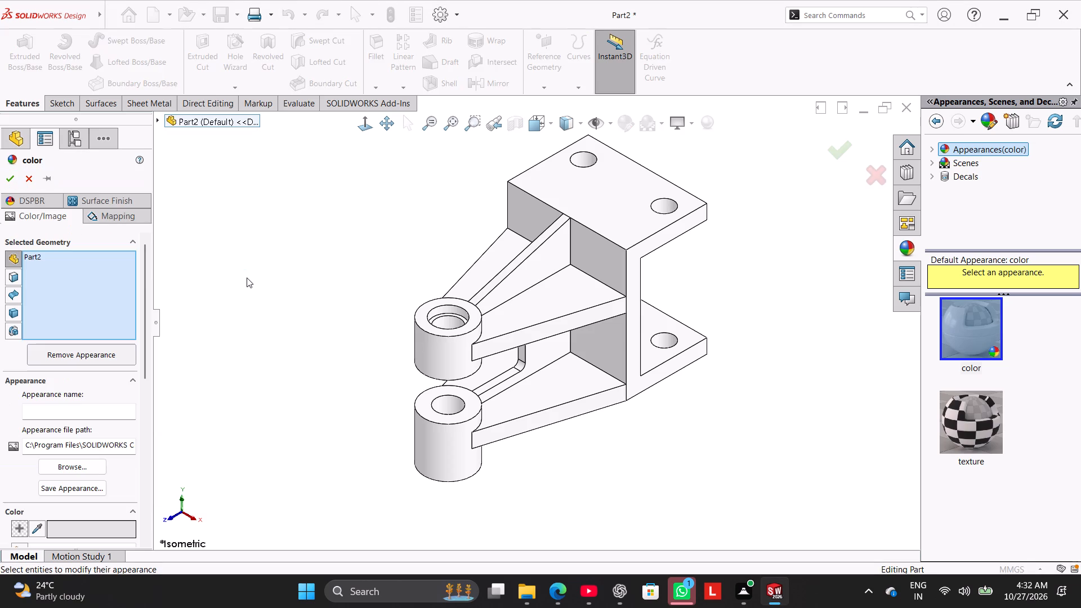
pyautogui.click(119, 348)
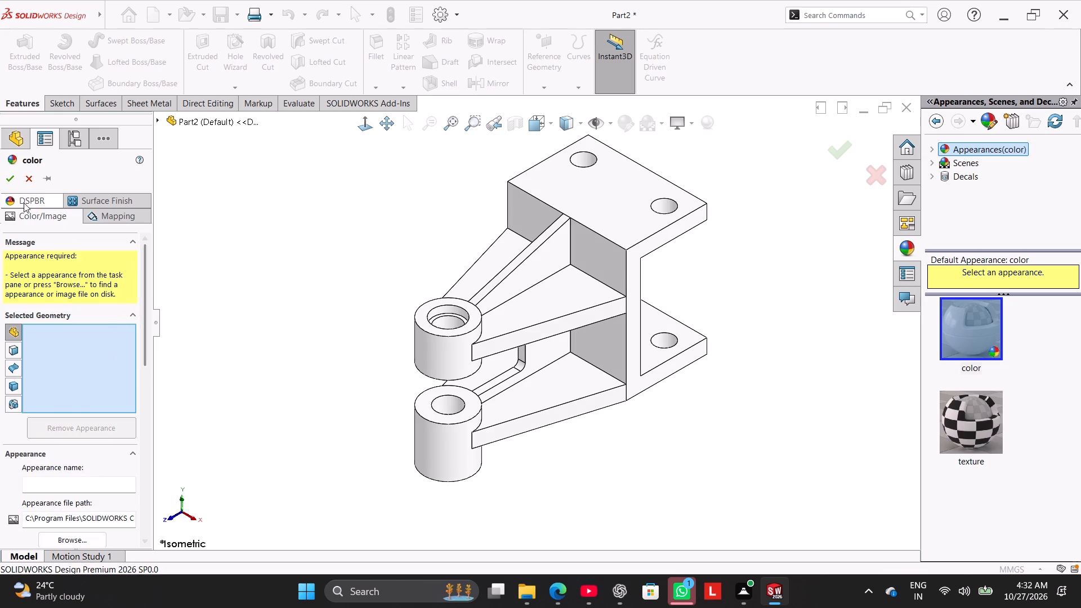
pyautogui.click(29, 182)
# Recolour the whole part with the standard light grey swatch, RGB 192, 192, 192.
pyautogui.rightClick(66, 177)
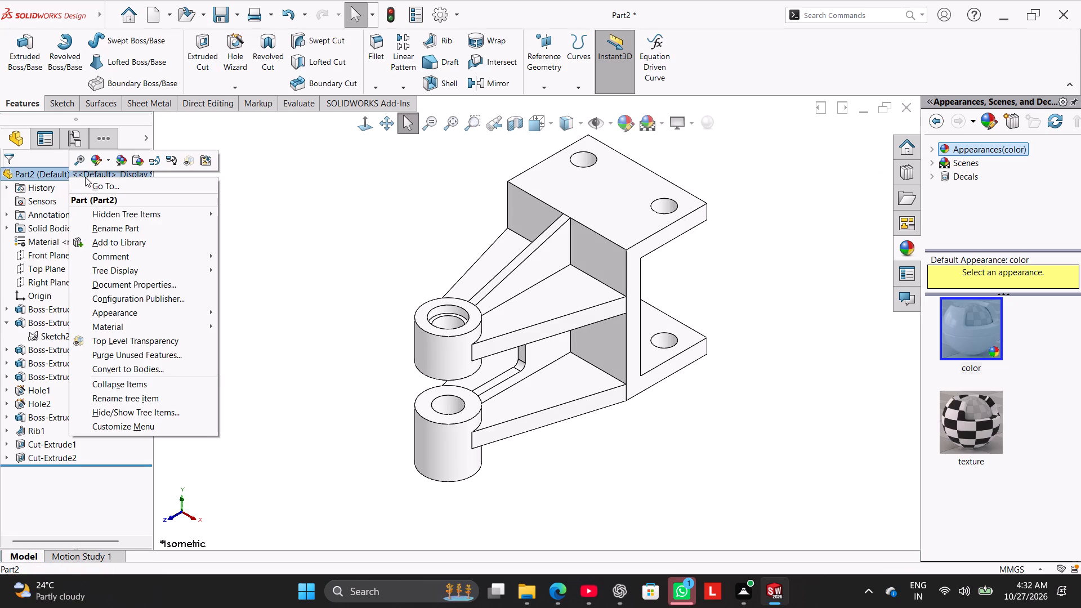
pyautogui.moveTo(96, 160); pyautogui.dragTo(87, 155)
pyautogui.rightClick(96, 170)
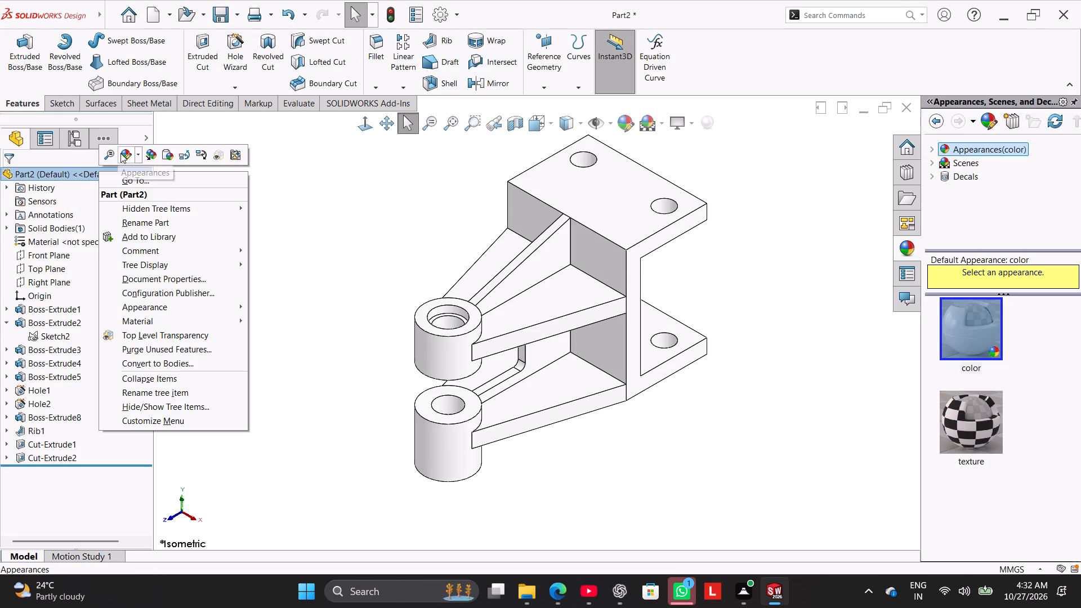
pyautogui.click(123, 153)
pyautogui.click(128, 154)
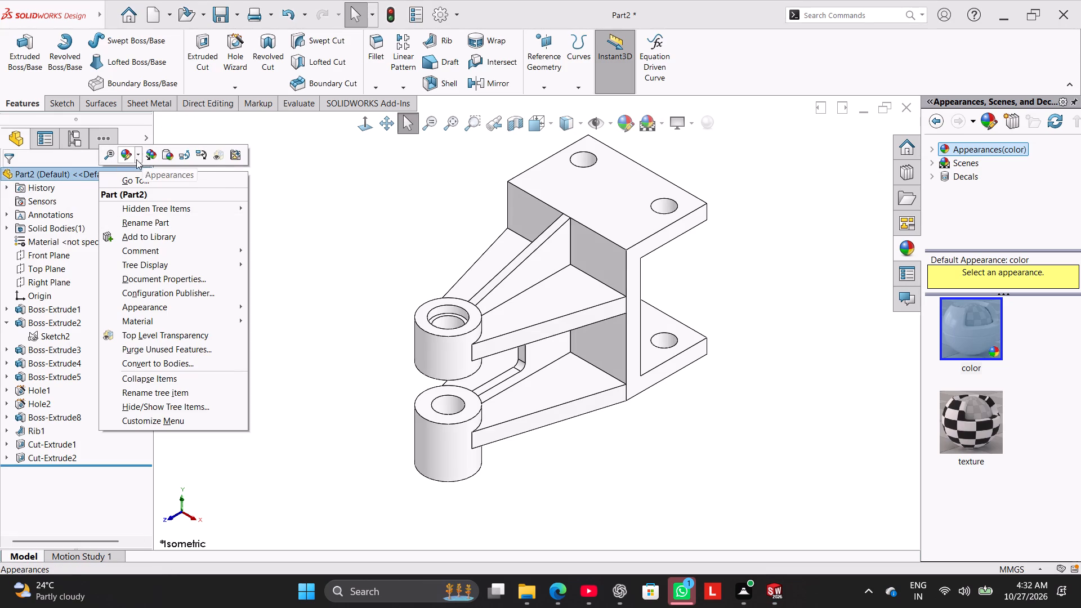
pyautogui.click(158, 181)
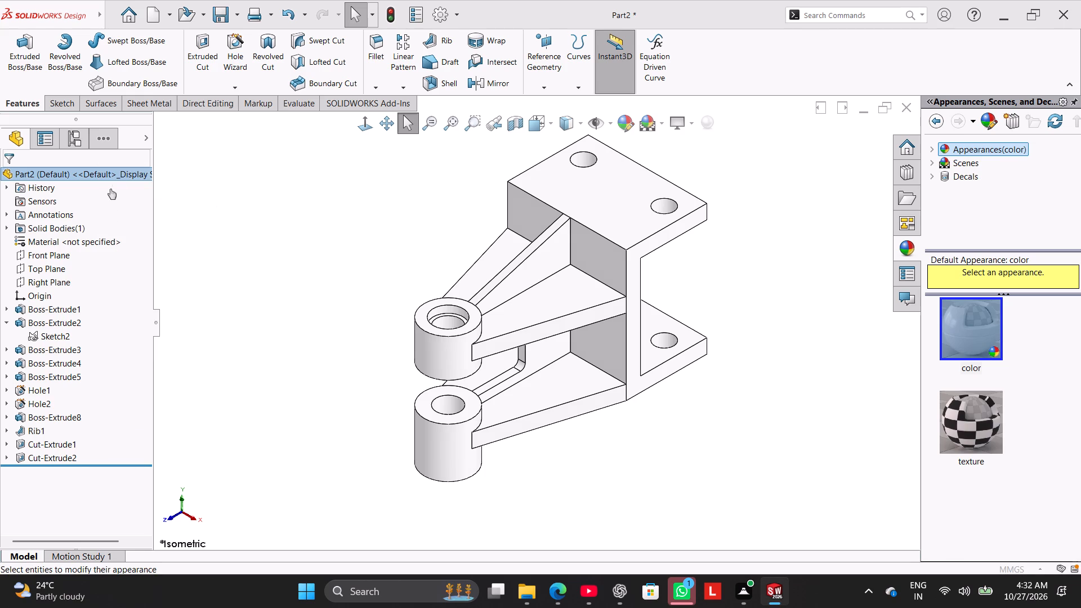
pyautogui.rightClick(112, 173)
pyautogui.moveTo(148, 294); pyautogui.dragTo(146, 377)
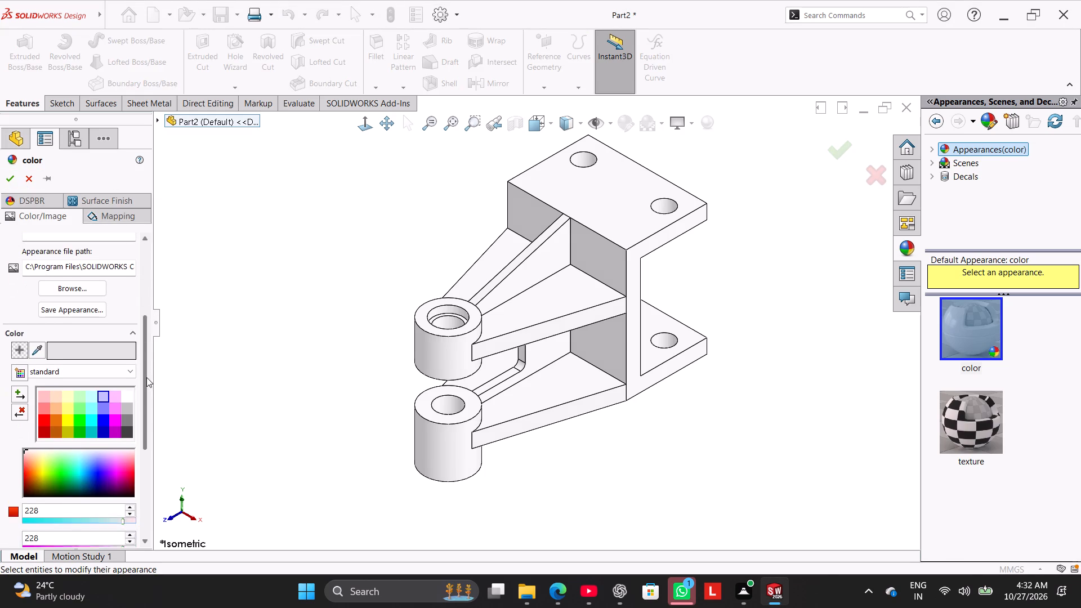
pyautogui.moveTo(146, 377); pyautogui.dragTo(145, 378)
pyautogui.click(127, 377)
pyautogui.click(126, 391)
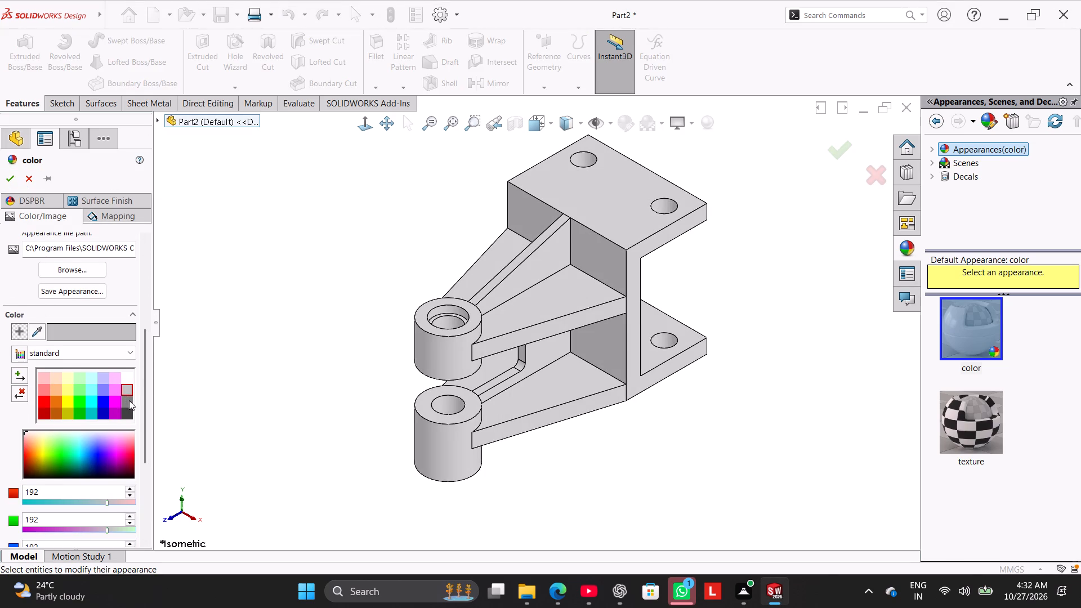
pyautogui.click(126, 404)
pyautogui.click(126, 412)
pyautogui.click(127, 389)
pyautogui.click(11, 186)
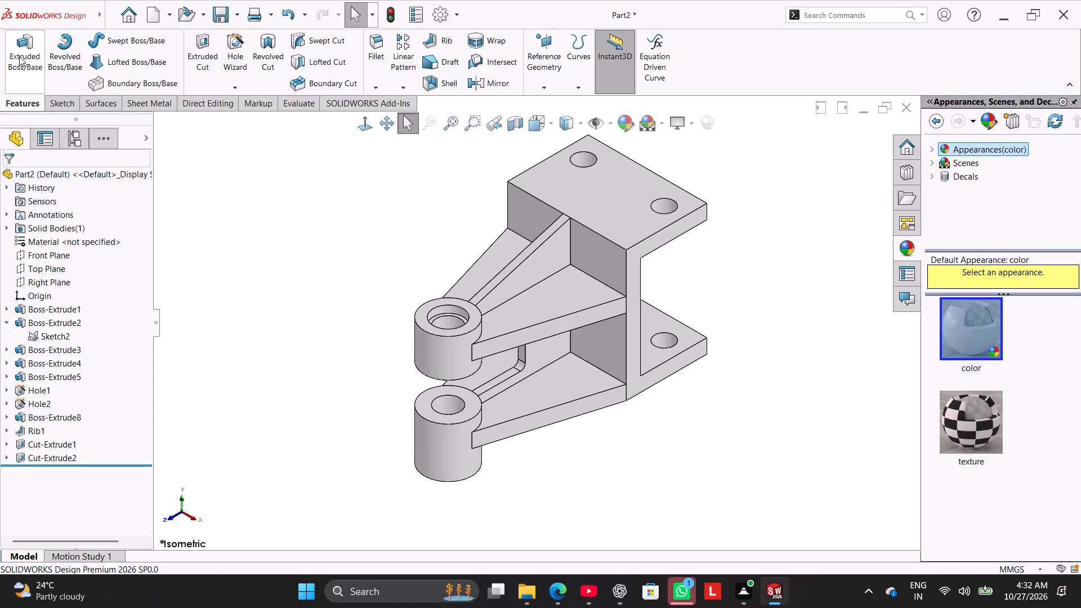
pyautogui.click(169, 187)
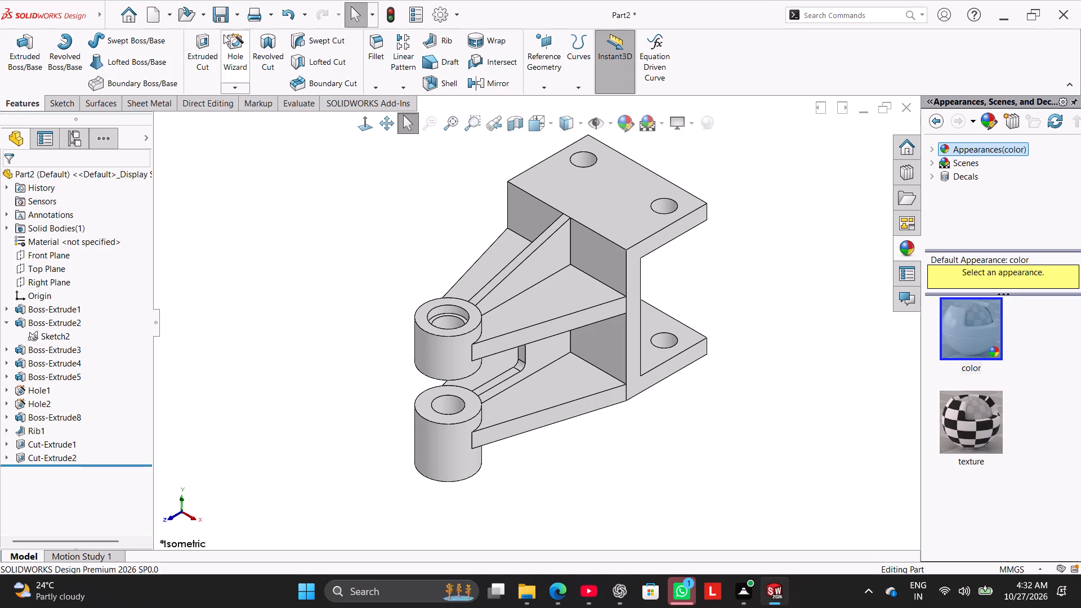
# Save the part in the Worked folder as a SOLIDWORKS part named Twin Plate Clevis Support Bracket.
pyautogui.click(235, 21)
pyautogui.click(244, 49)
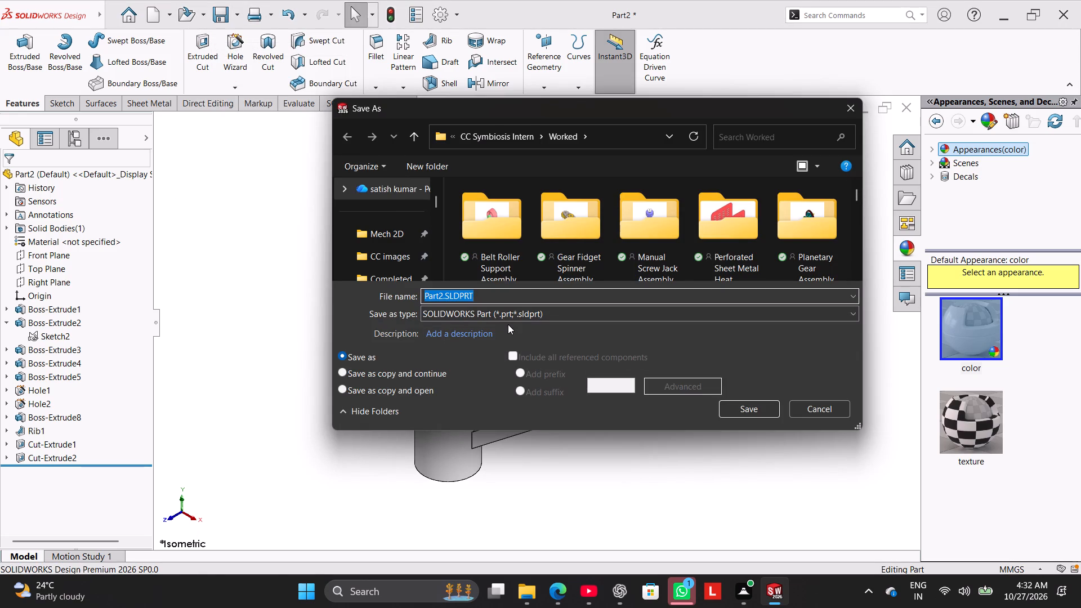
pyautogui.hotkey('ctrl', 'v')
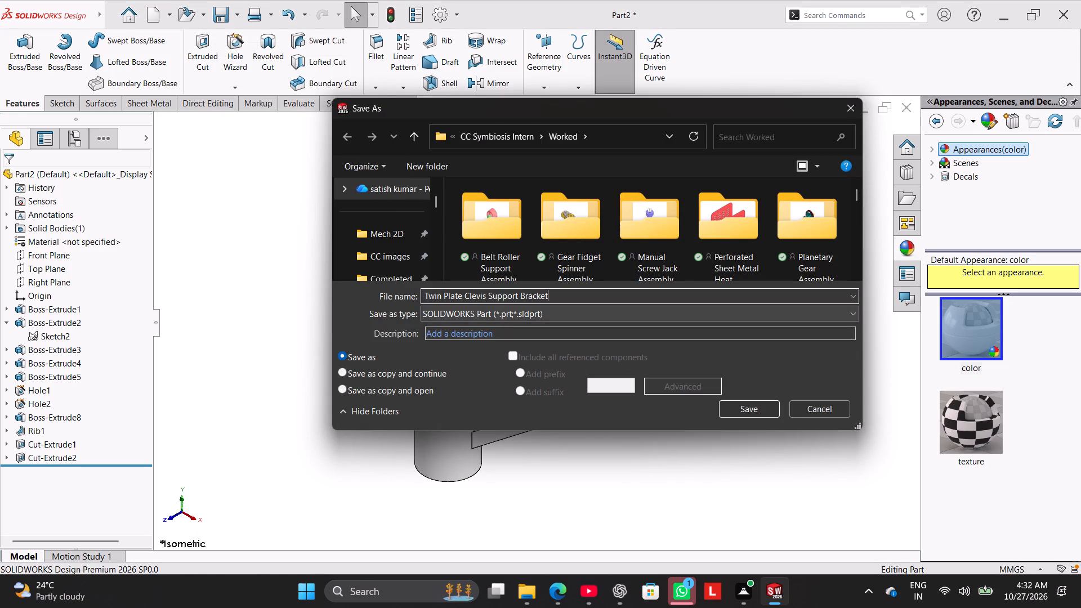
pyautogui.click(744, 413)
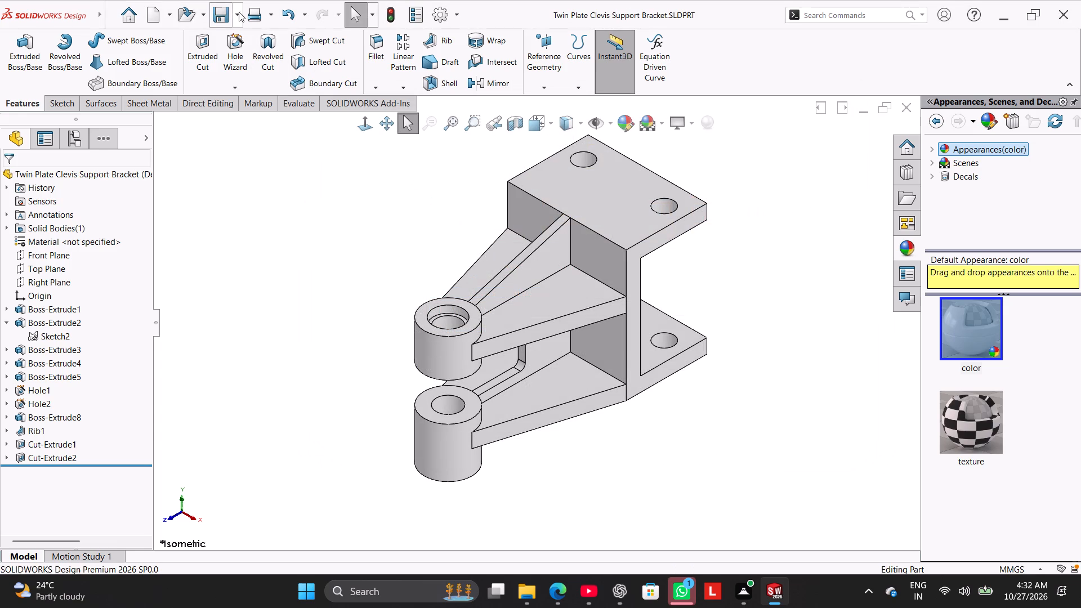
# Save a PDF copy of the bracket in the Worked folder as Twin Plate Clevis Support Bracket.pdf.
pyautogui.click(236, 10)
pyautogui.click(258, 49)
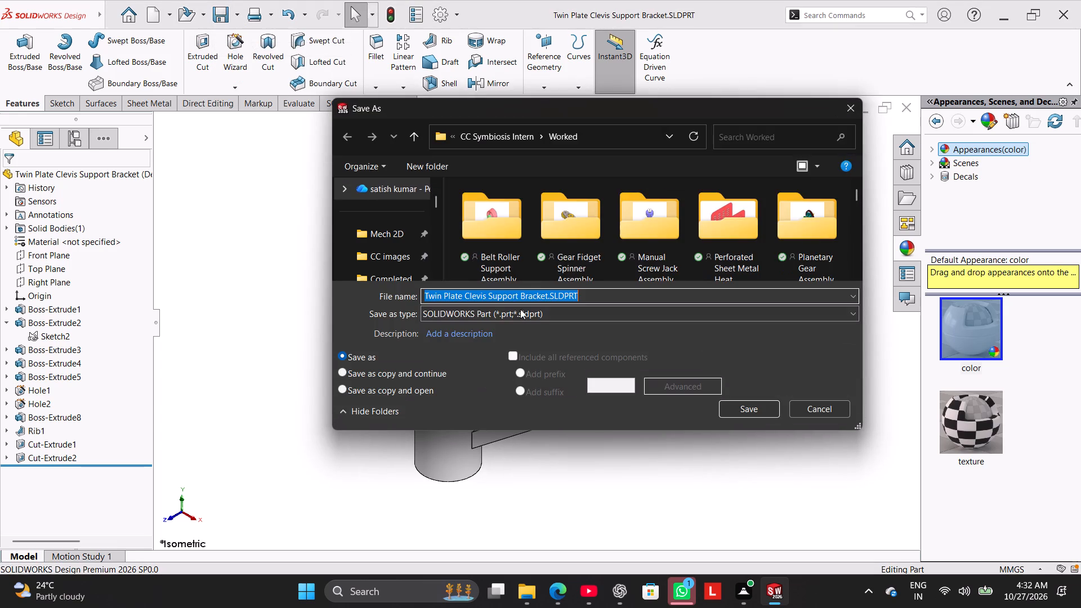
pyautogui.click(522, 313)
pyautogui.click(569, 109)
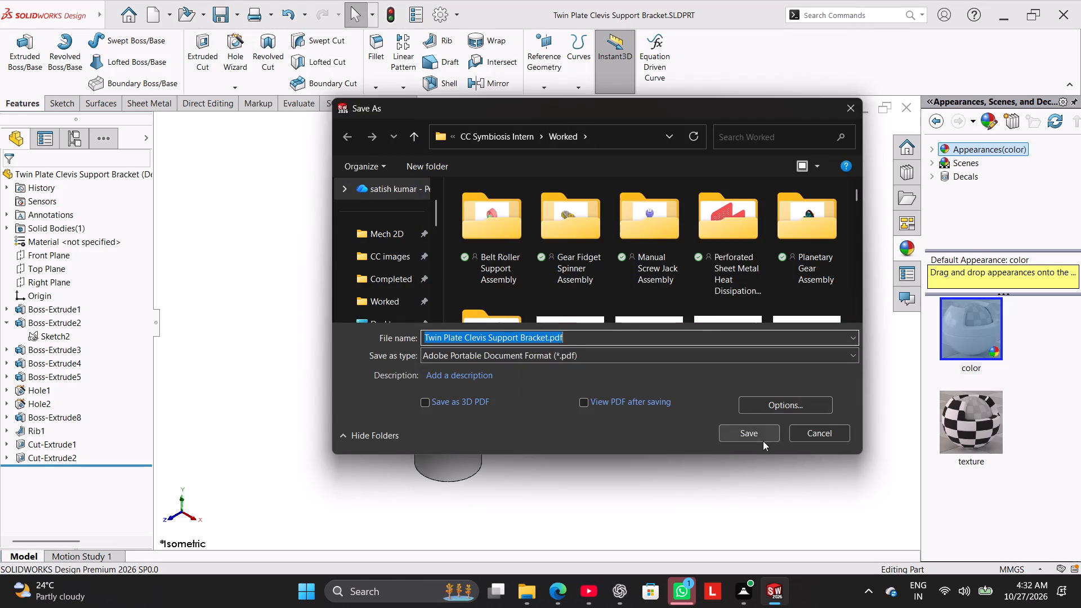
pyautogui.click(760, 440)
# Close the bracket part document.
pyautogui.click(897, 108)
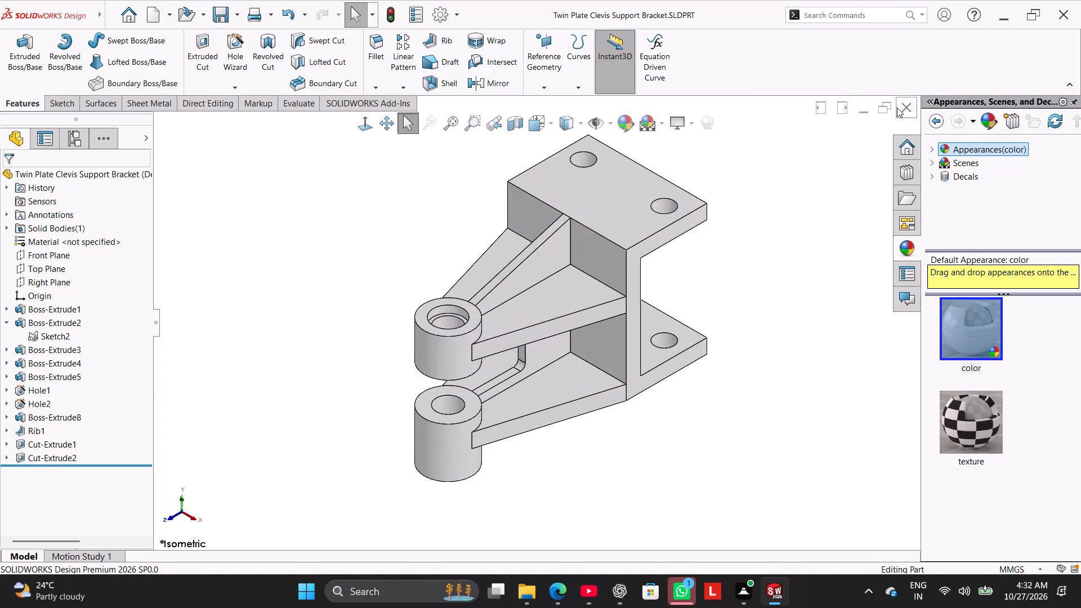